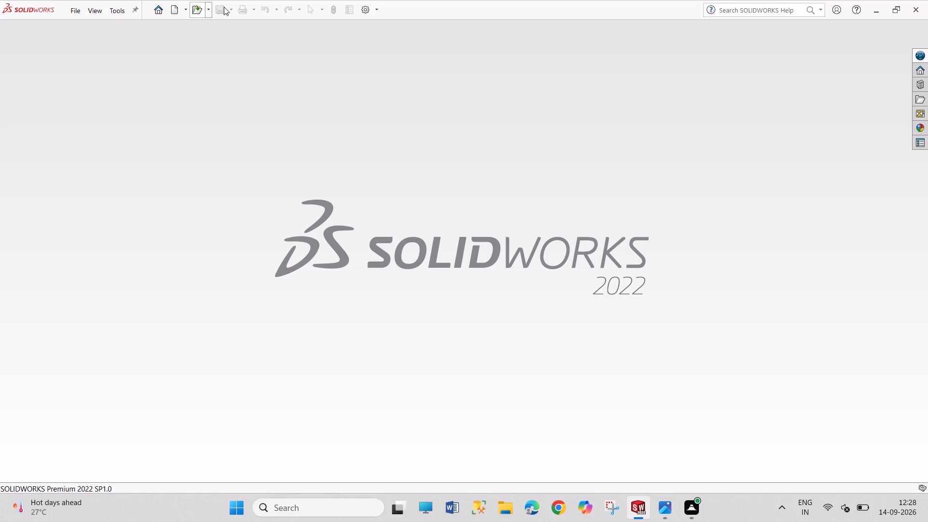
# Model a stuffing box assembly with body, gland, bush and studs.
# Create a new Part document and dismiss the notification that pops up over the workspace.
pyautogui.click(171, 10)
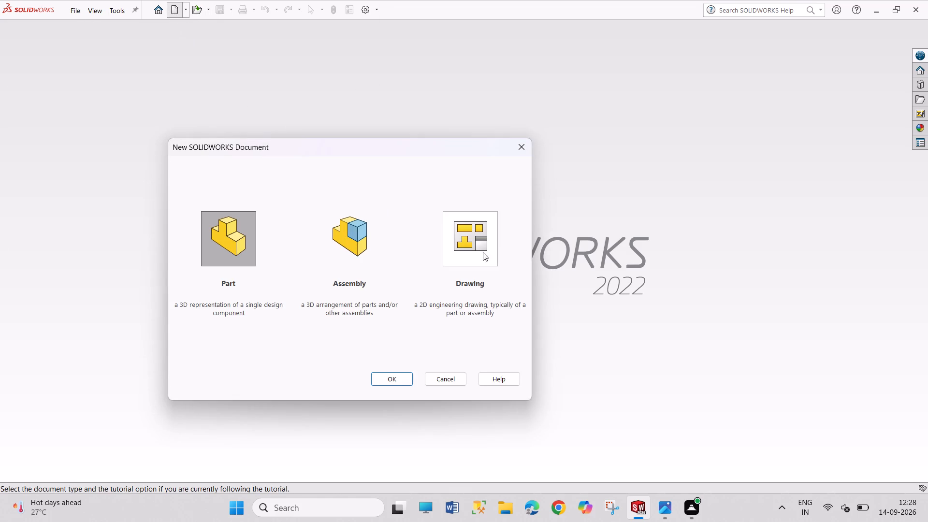
pyautogui.click(410, 380)
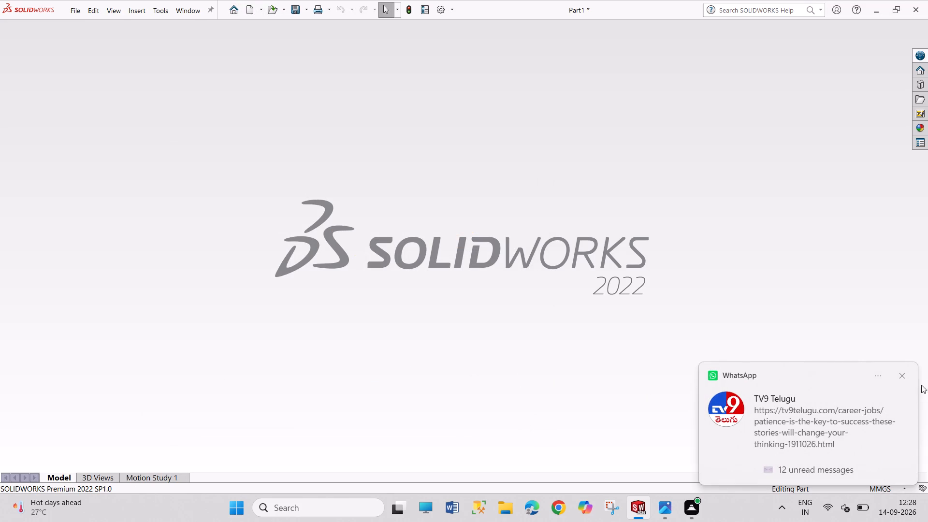
pyautogui.click(902, 375)
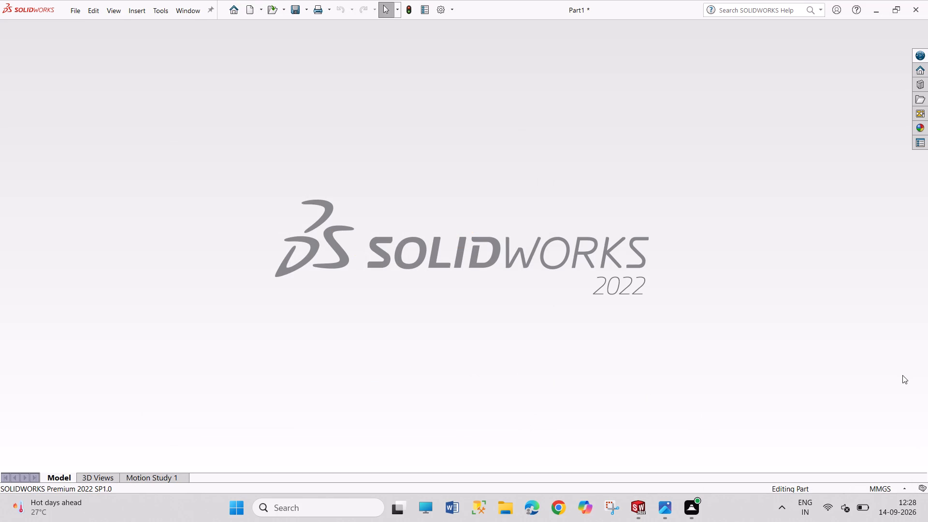
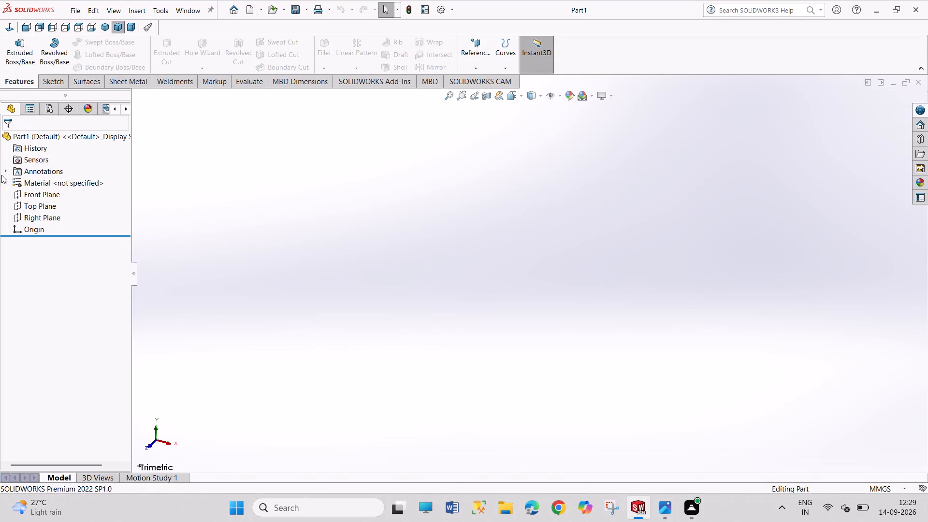
# Switch to Photos and examine the gland and stuffing box assembly drawing, checking for adjacent images.
pyautogui.click(668, 501)
pyautogui.press('Right')
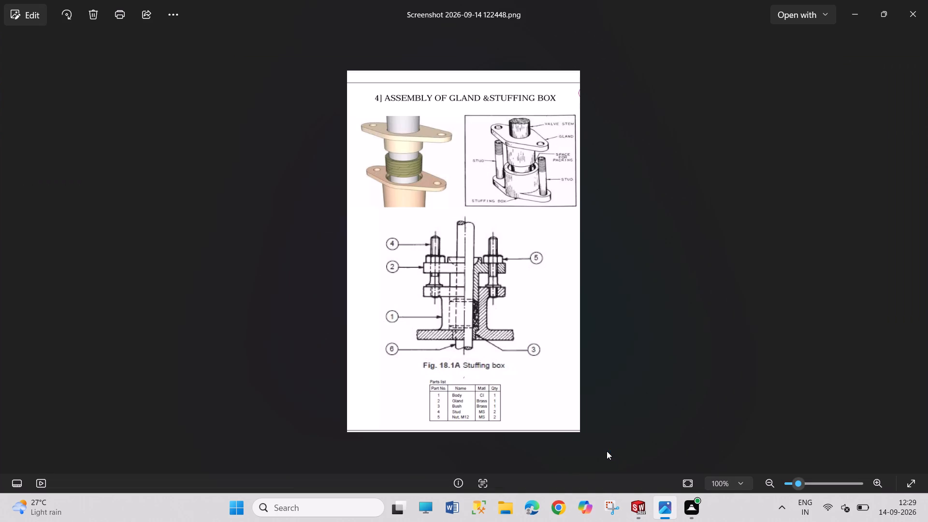
pyautogui.press('Right')
pyautogui.press('Left')
pyautogui.doubleClick(129, 210)
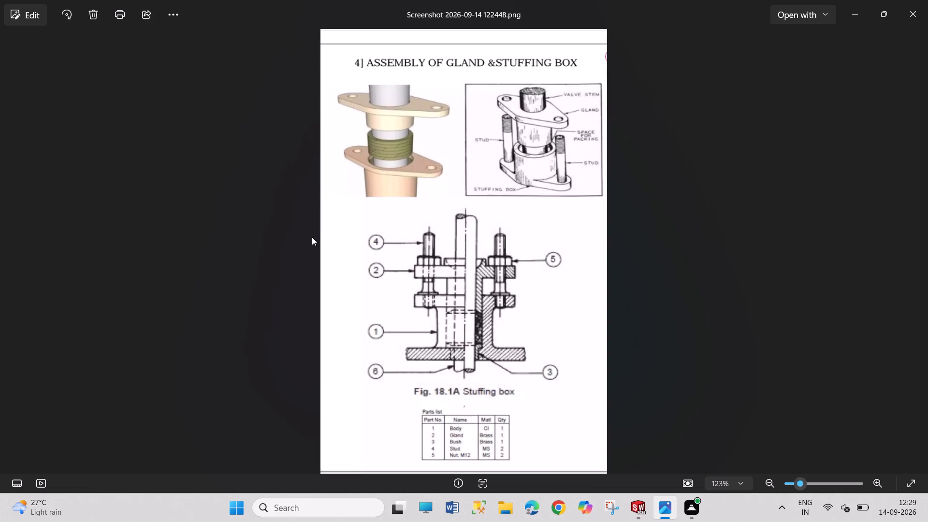
pyautogui.press('Right')
pyautogui.press('Left')
pyautogui.click(502, 510)
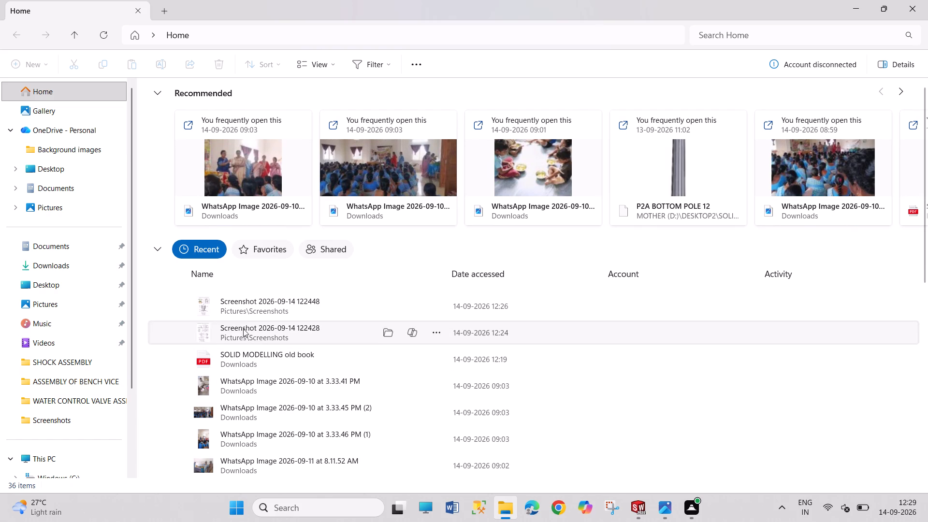
pyautogui.doubleClick(247, 328)
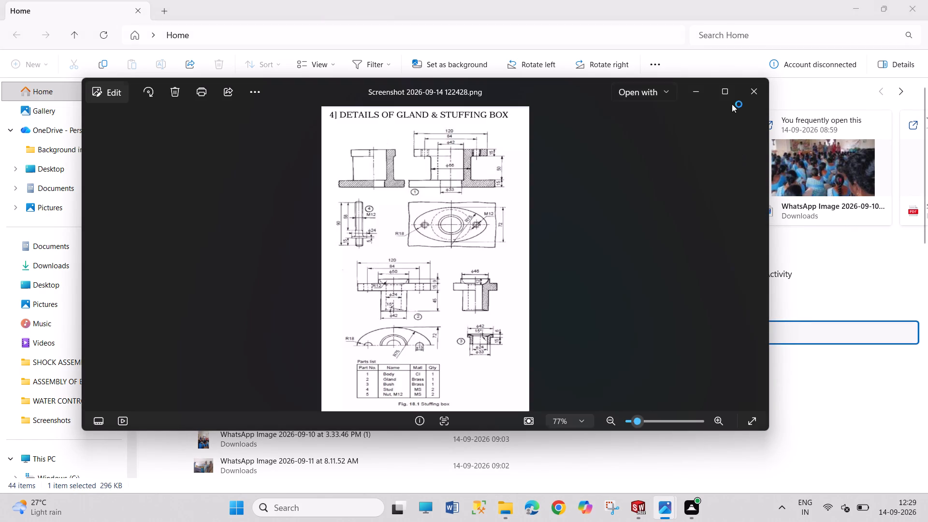
pyautogui.click(728, 91)
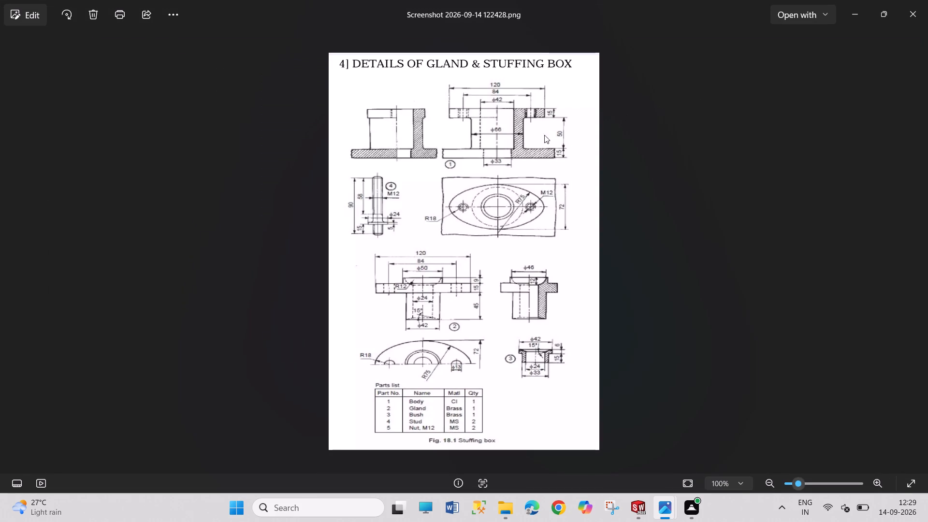
# Examine the dimensioned views of the body, stud, gland and bush and the parts list on the details drawing.
pyautogui.scroll(11, 523, 149)
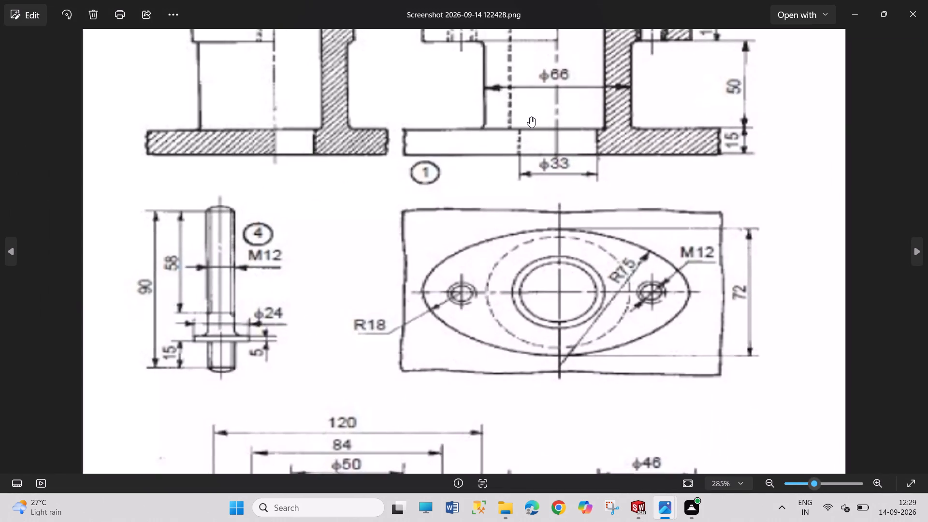
pyautogui.moveTo(530, 117); pyautogui.dragTo(568, 314)
pyautogui.scroll(-3, 571, 219)
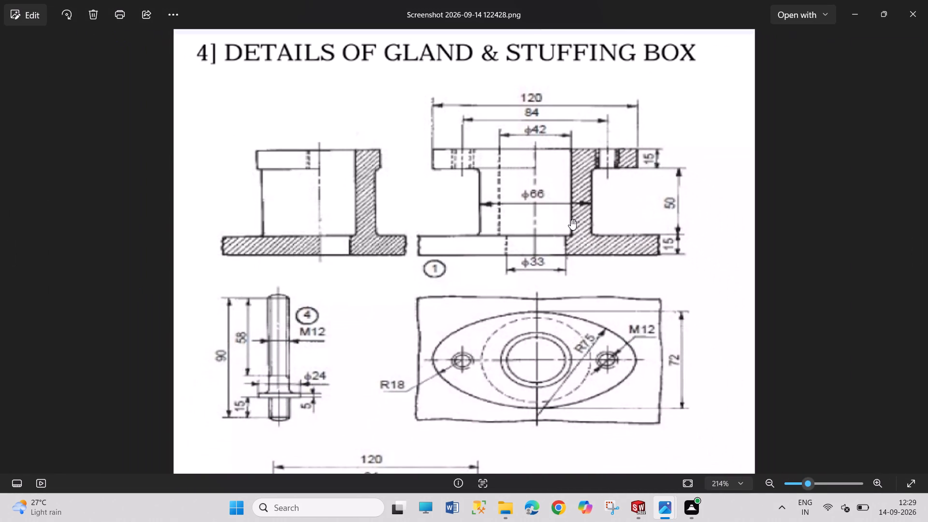
pyautogui.moveTo(553, 381); pyautogui.dragTo(544, 322)
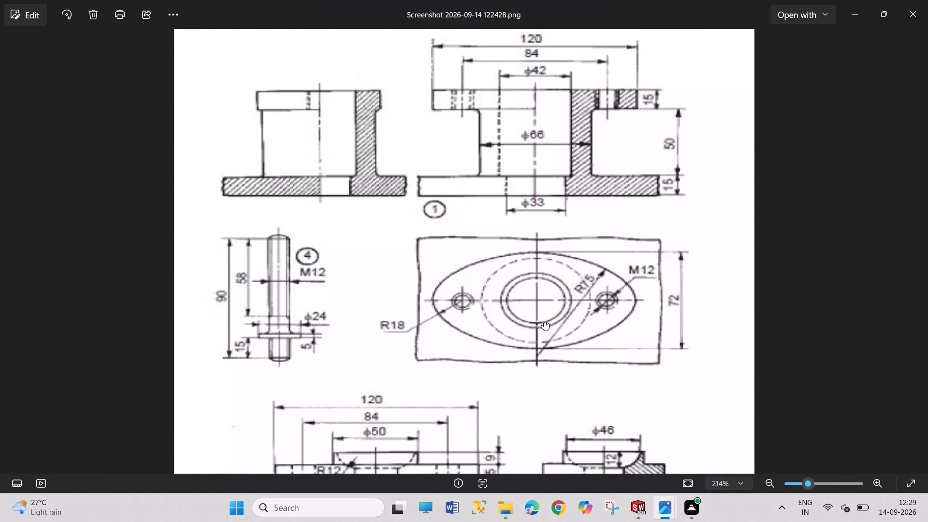
pyautogui.moveTo(544, 322); pyautogui.dragTo(546, 138)
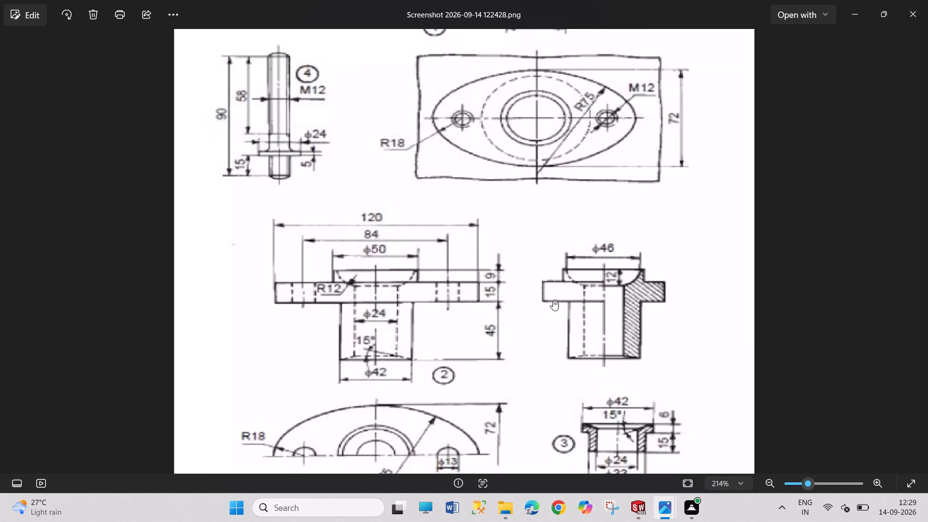
pyautogui.moveTo(553, 304); pyautogui.dragTo(514, 137)
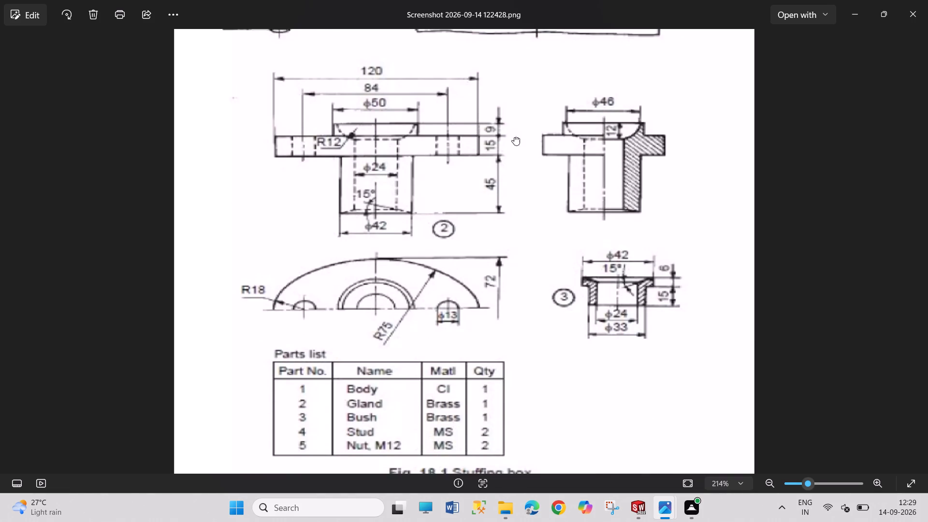
pyautogui.moveTo(514, 137); pyautogui.dragTo(507, 521)
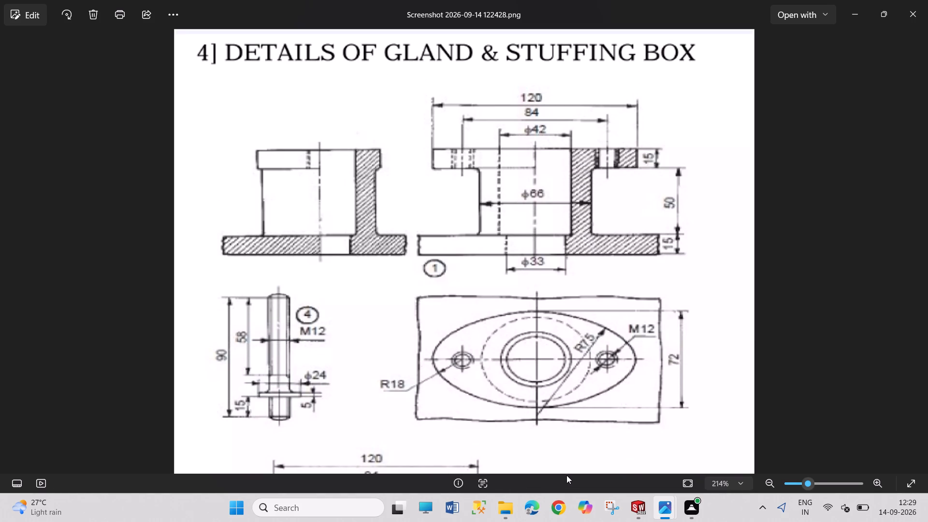
# Compare the gland and stuffing box details drawing with the assembly drawing.
pyautogui.press('Right')
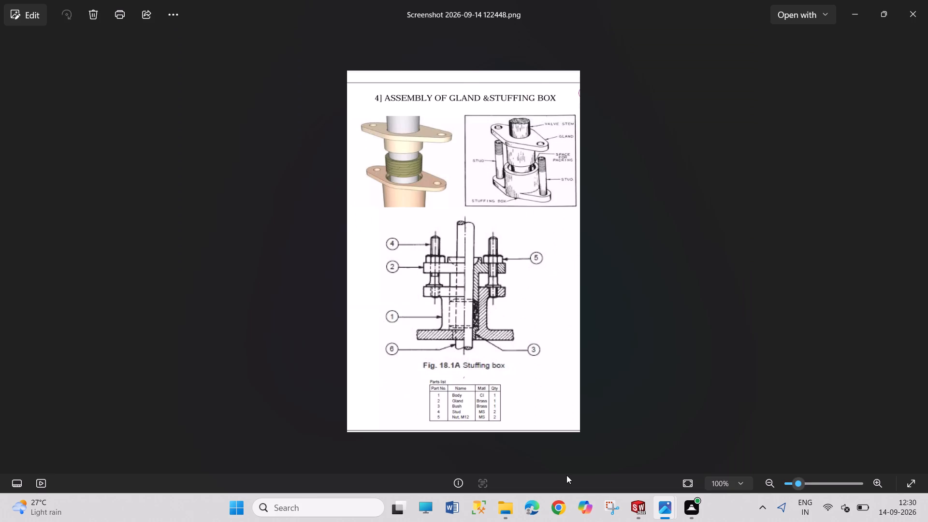
pyautogui.press('Left')
pyautogui.press('Right')
pyautogui.press('Left')
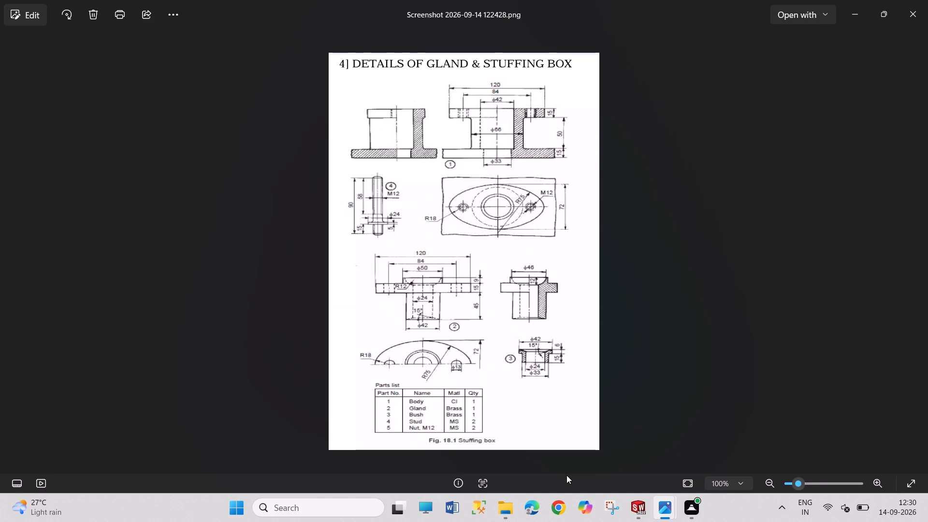
pyautogui.press('Right')
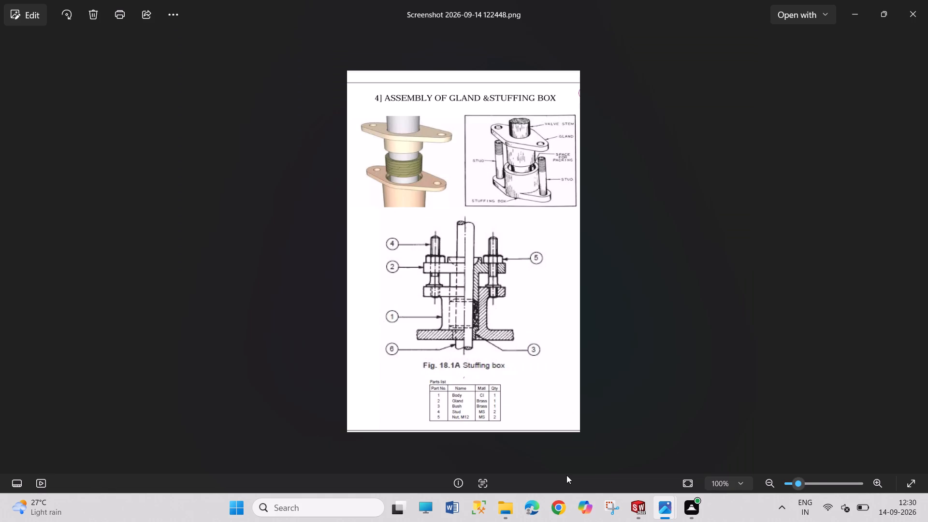
pyautogui.press('Right')
pyautogui.press('Left')
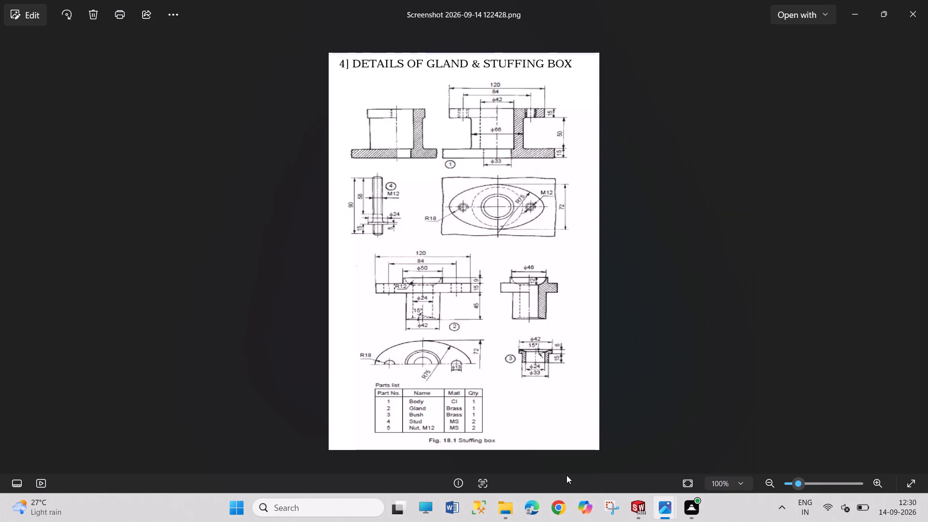
pyautogui.press('Right')
pyautogui.press('Left')
pyautogui.press('Left')
pyautogui.press('Right')
pyautogui.press('Right')
pyautogui.press('Left')
pyautogui.press('Right')
pyautogui.press('Left')
# Examine the body, gland and bush dimensions on the details drawing up close.
pyautogui.scroll(3, 530, 104)
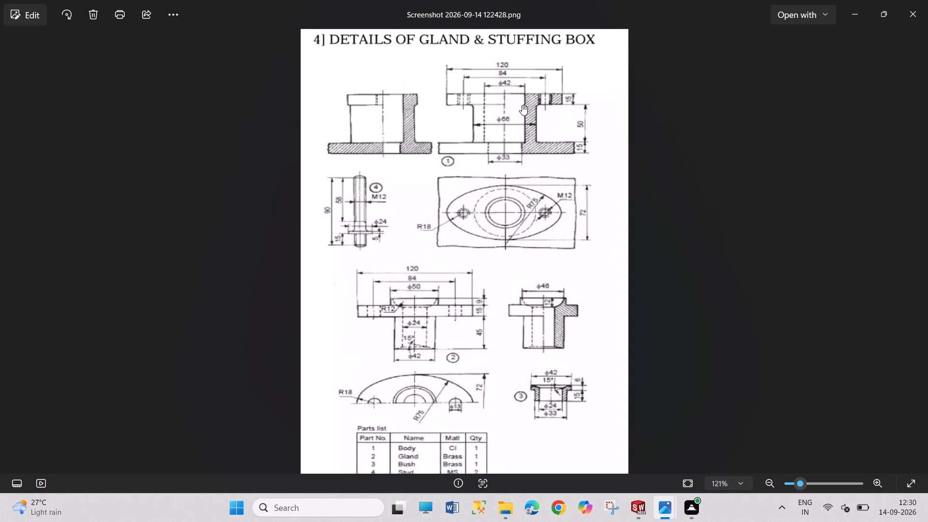
pyautogui.scroll(2, 522, 105)
pyautogui.moveTo(508, 106); pyautogui.dragTo(506, 136)
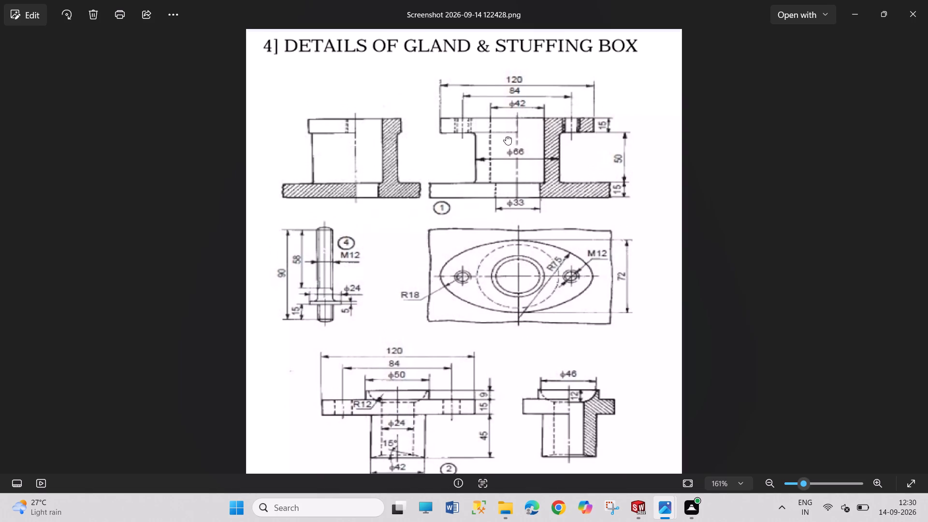
pyautogui.moveTo(506, 136); pyautogui.dragTo(506, 152)
pyautogui.moveTo(506, 152); pyautogui.dragTo(505, 152)
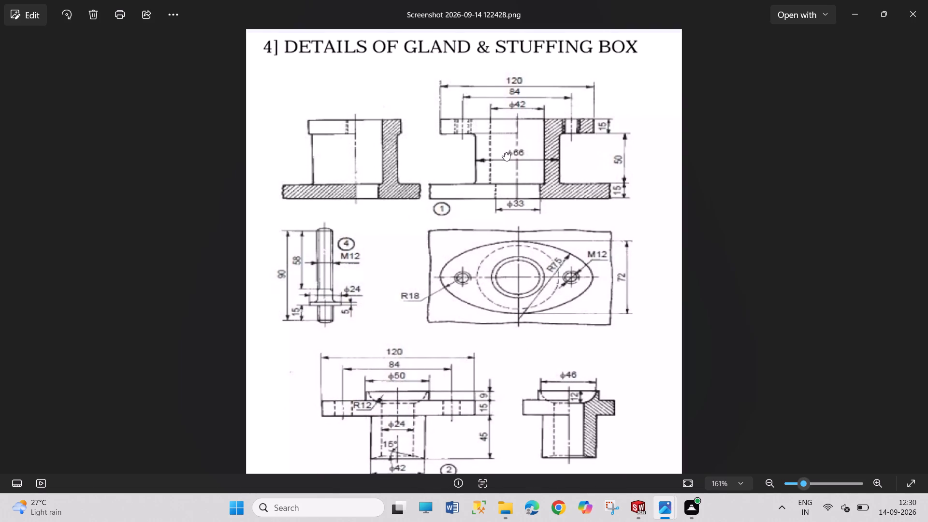
pyautogui.moveTo(505, 152); pyautogui.dragTo(485, 141)
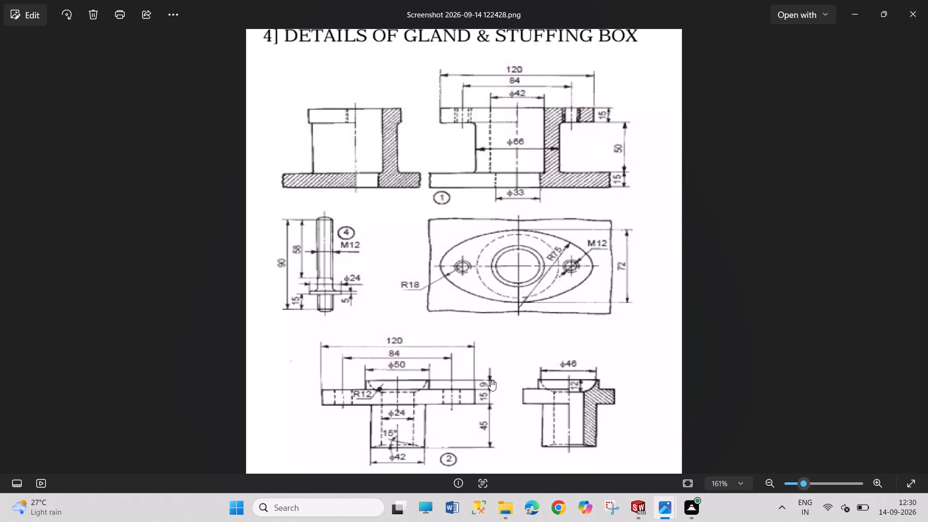
pyautogui.moveTo(493, 413); pyautogui.dragTo(514, 269)
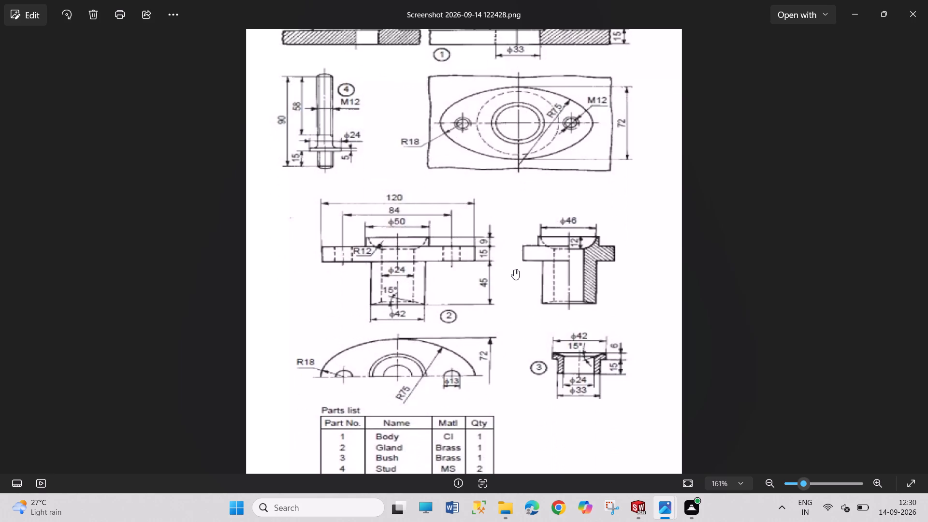
# Check the numbered parts in the assembly drawing against their views on the details drawing.
pyautogui.press('Right')
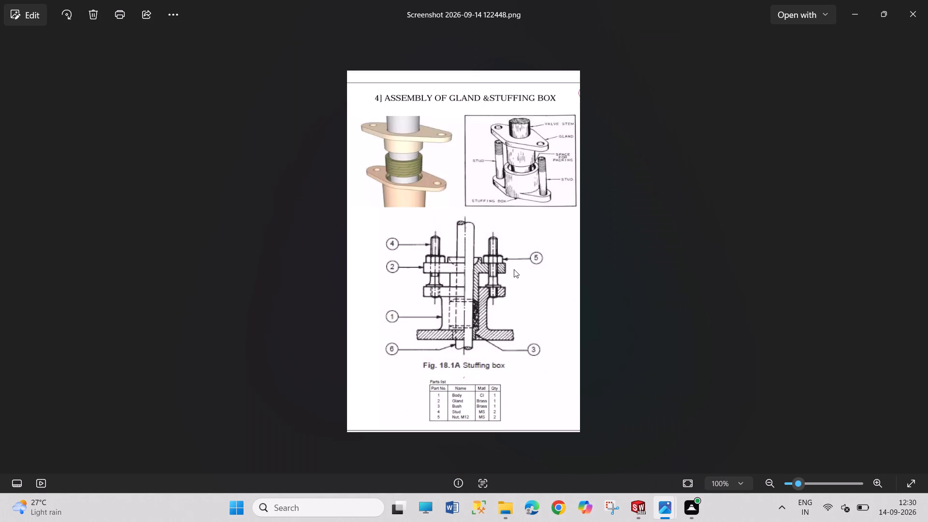
pyautogui.press('Down')
pyautogui.press('Down')
pyautogui.press('Left')
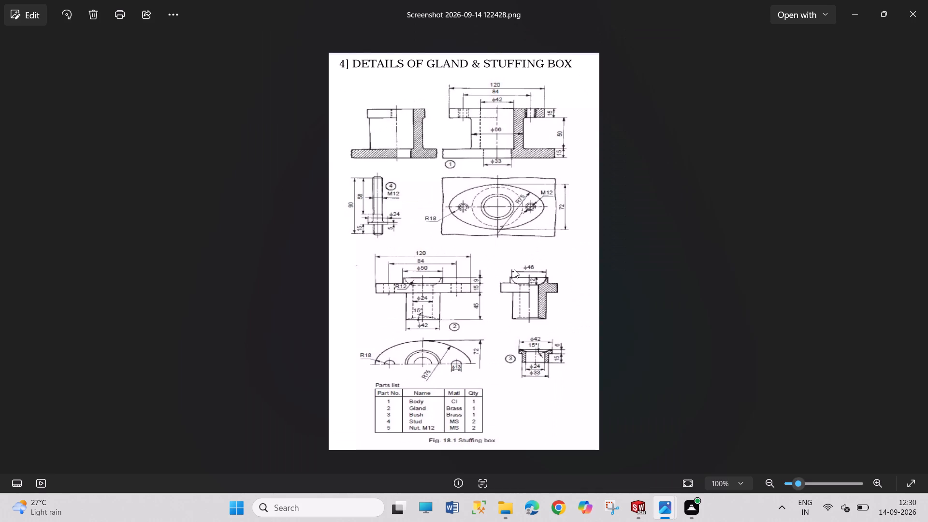
pyautogui.press('Right')
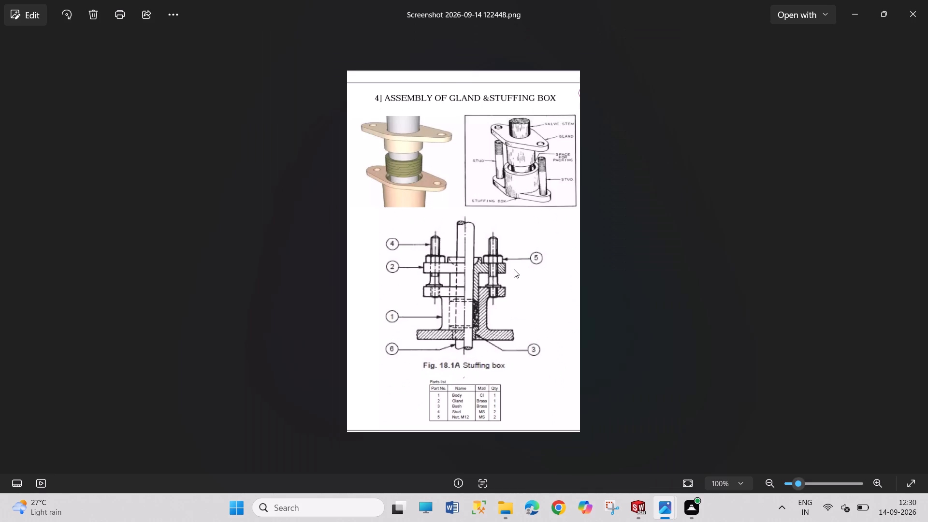
pyautogui.press('Left')
pyautogui.press('Right')
pyautogui.press('Left')
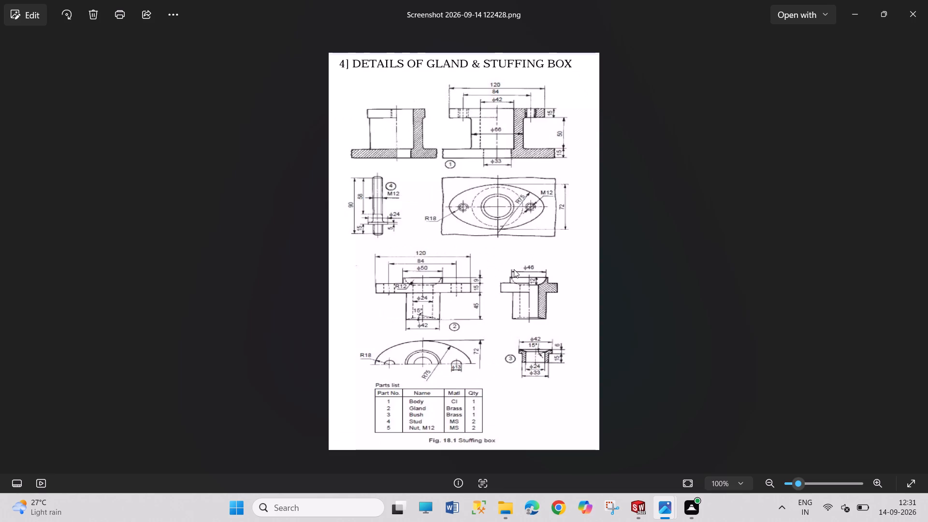
# Switch to Google Chrome, search for "ASSEMBLY OF STUFFING BOX" and open the Stuffing Box Details page from the image results.
pyautogui.click(557, 499)
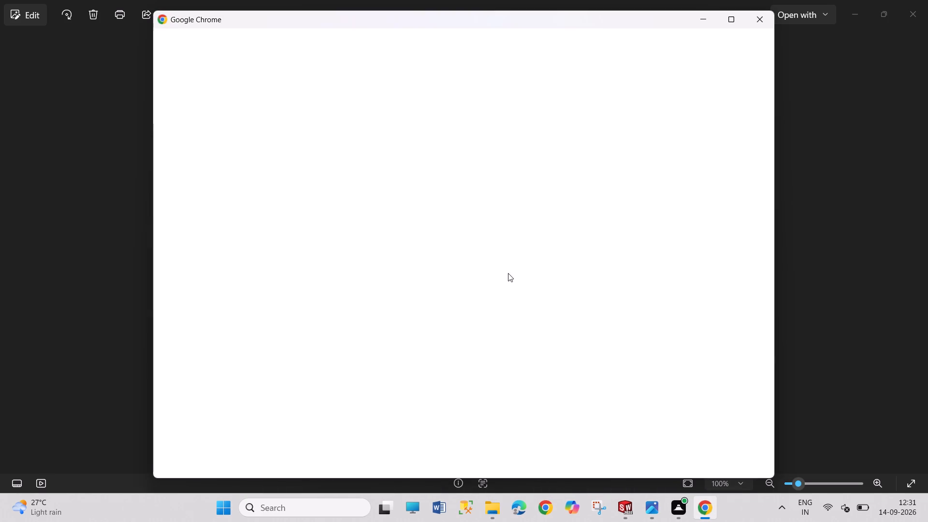
pyautogui.click(638, 228)
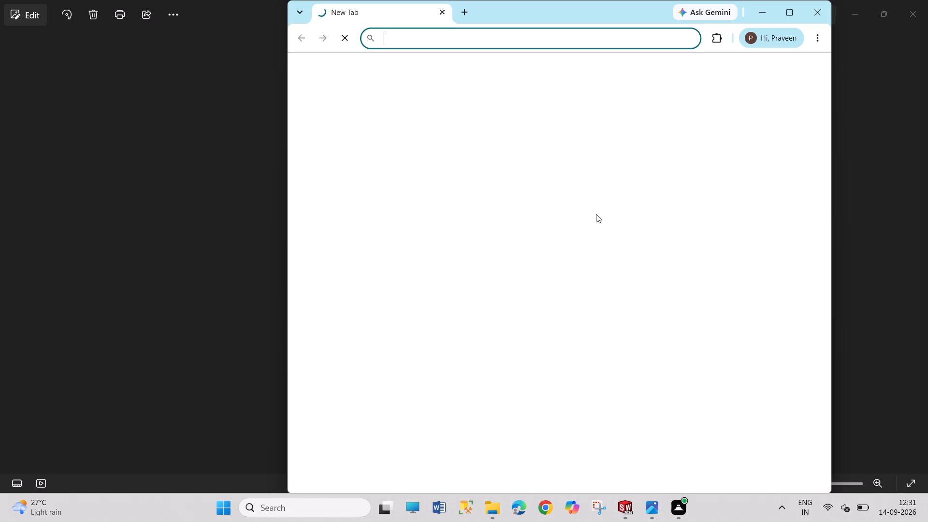
pyautogui.click(473, 237)
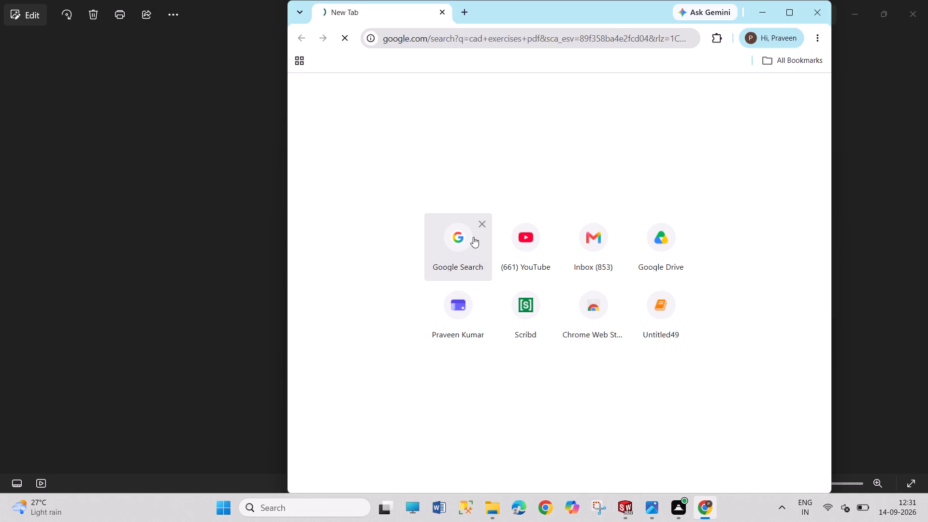
pyautogui.click(652, 78)
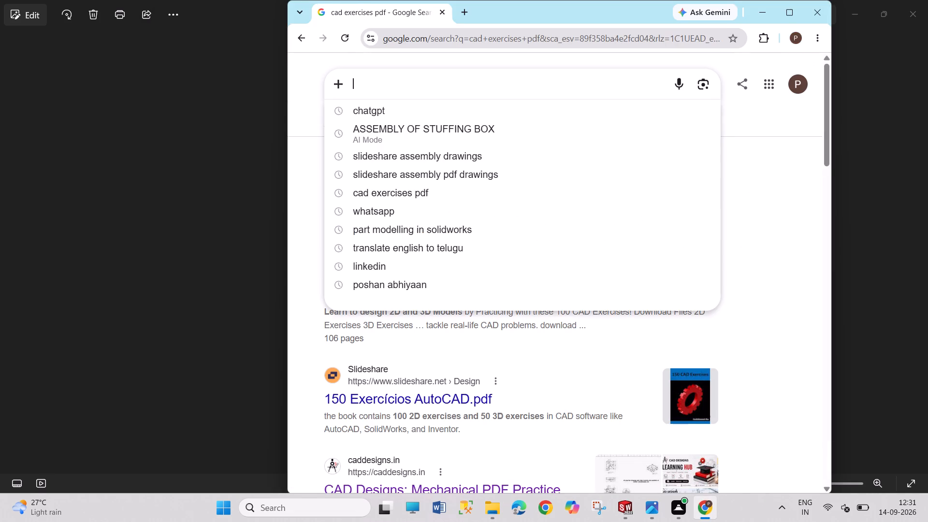
pyautogui.click(533, 145)
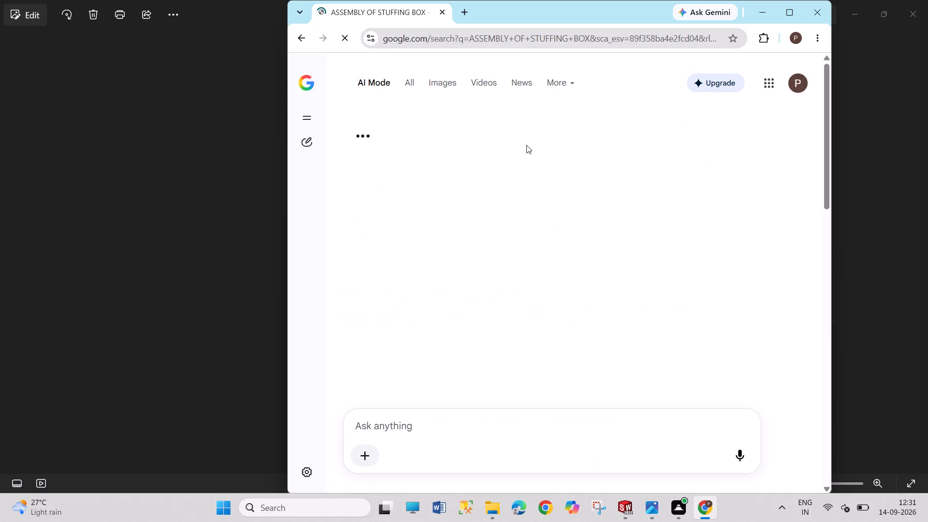
pyautogui.click(412, 87)
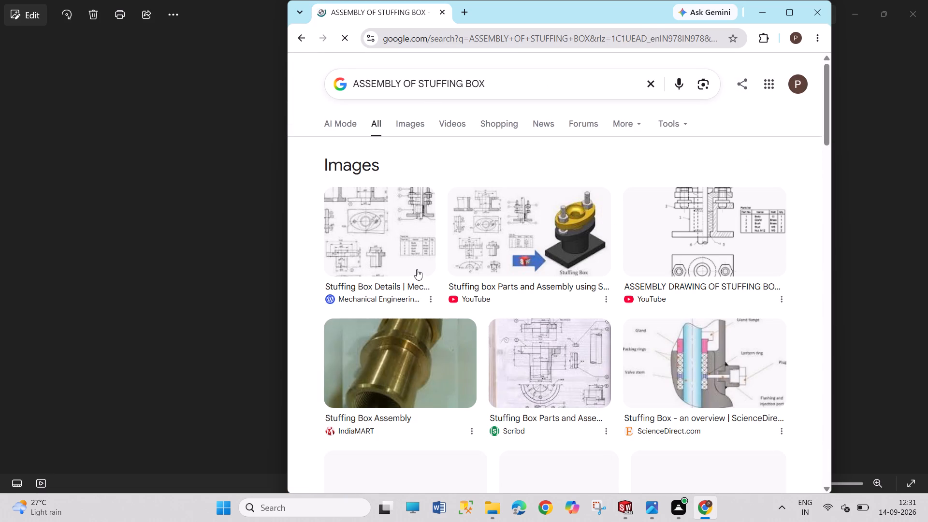
pyautogui.click(409, 244)
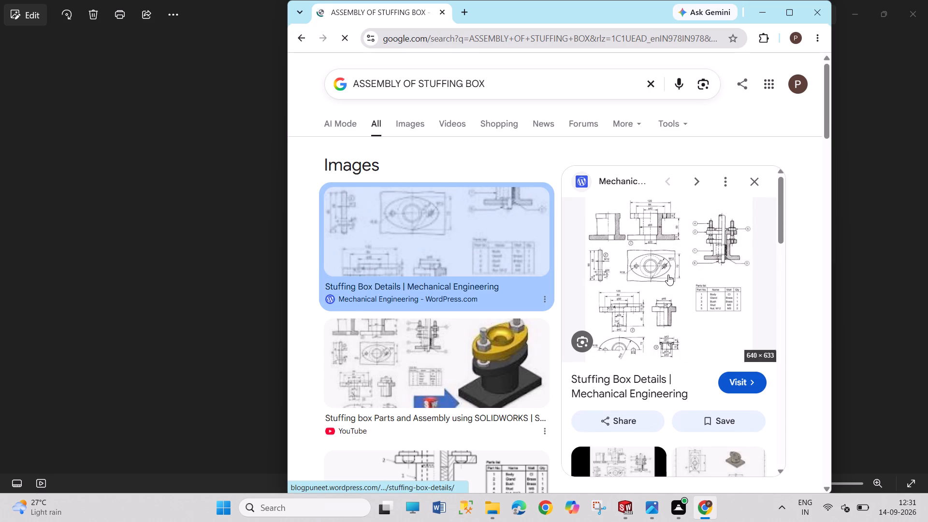
pyautogui.click(668, 275)
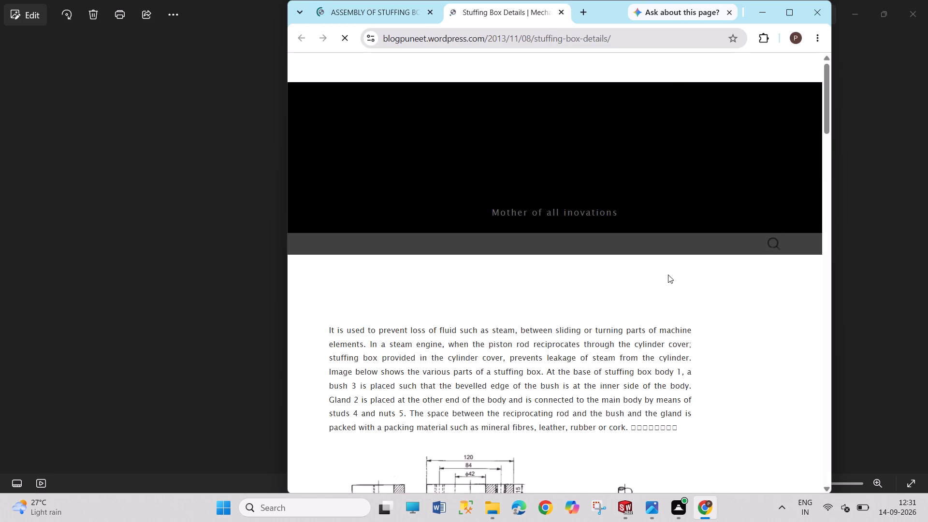
# Examine the stuffing box part views, assembly view and parts list on the web page, and close the browser.
pyautogui.scroll(-8, 668, 274)
pyautogui.scroll(1, 668, 272)
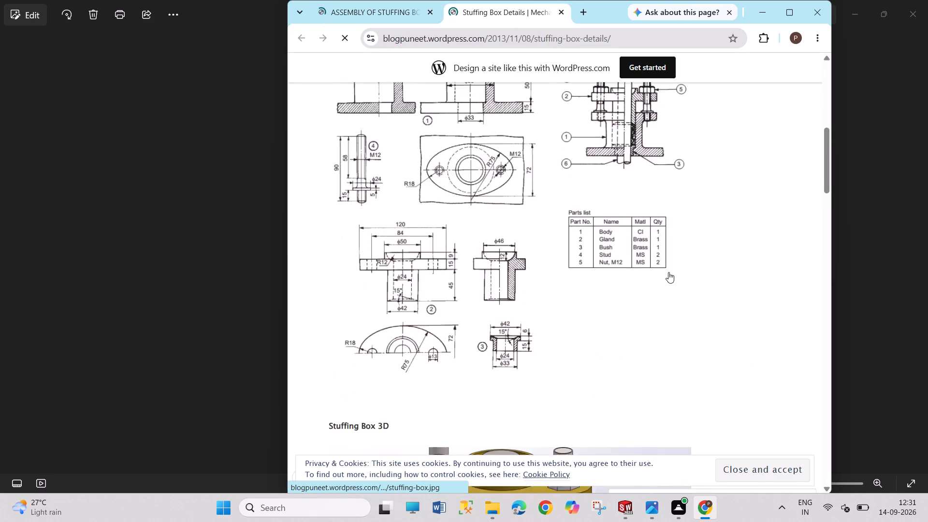
pyautogui.scroll(1, 668, 272)
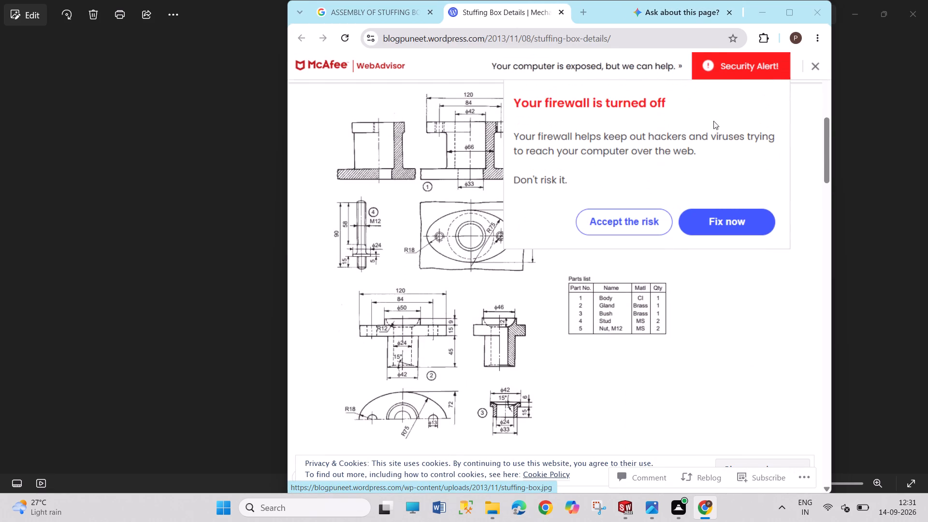
pyautogui.click(819, 70)
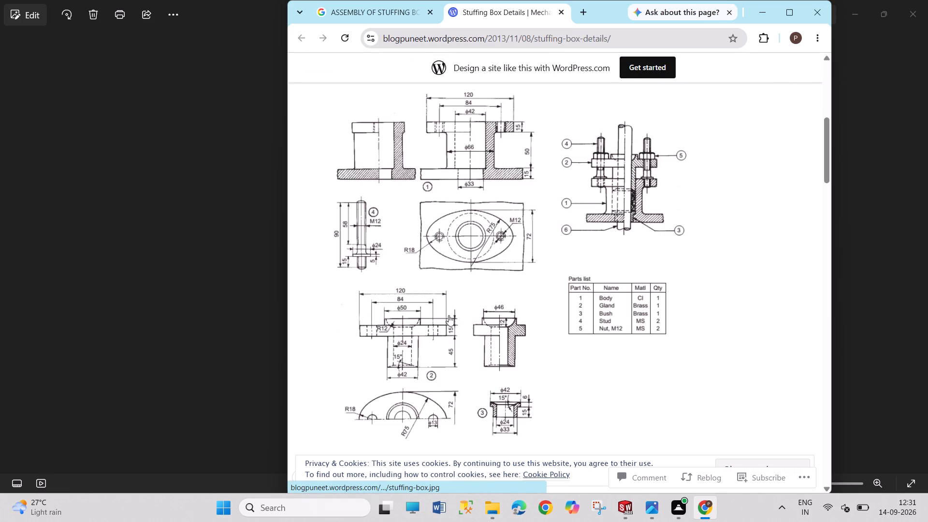
pyautogui.click(651, 501)
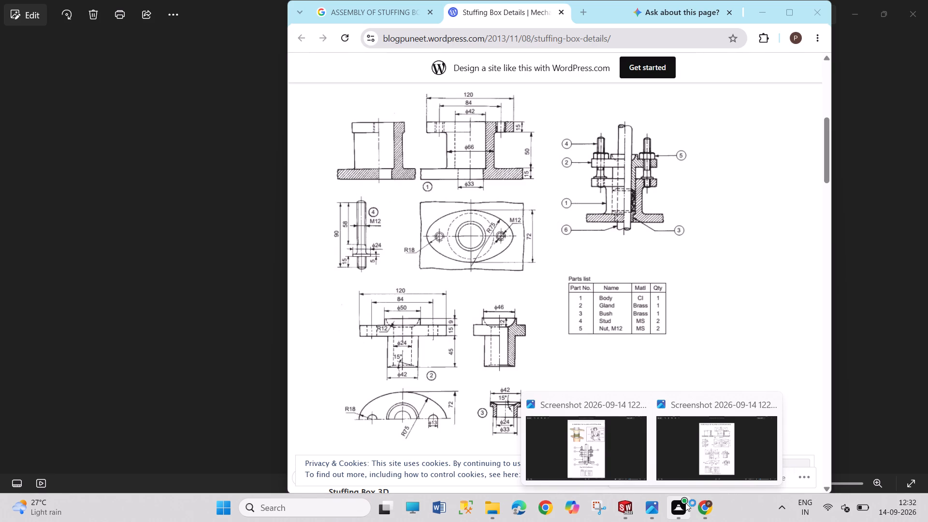
pyautogui.click(812, 14)
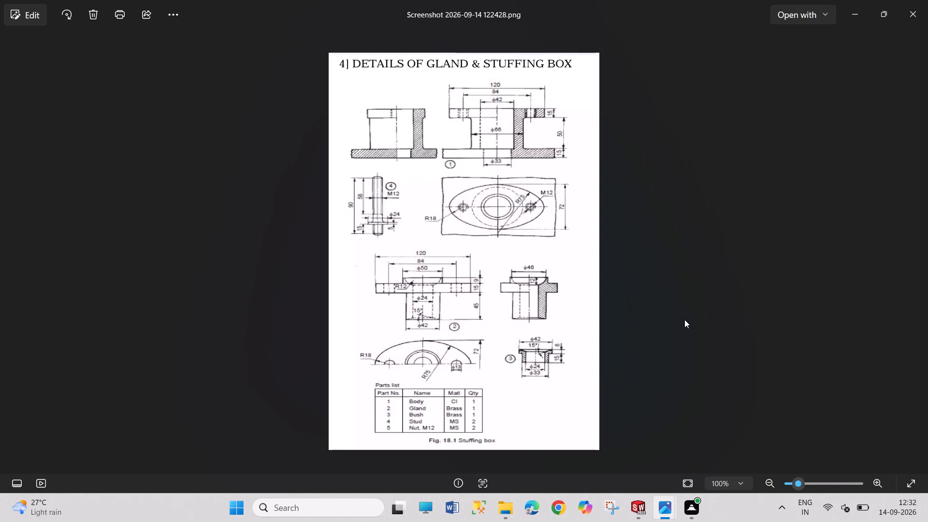
# Compare the gland and stuffing box assembly drawing with the details drawing again.
pyautogui.press('Right')
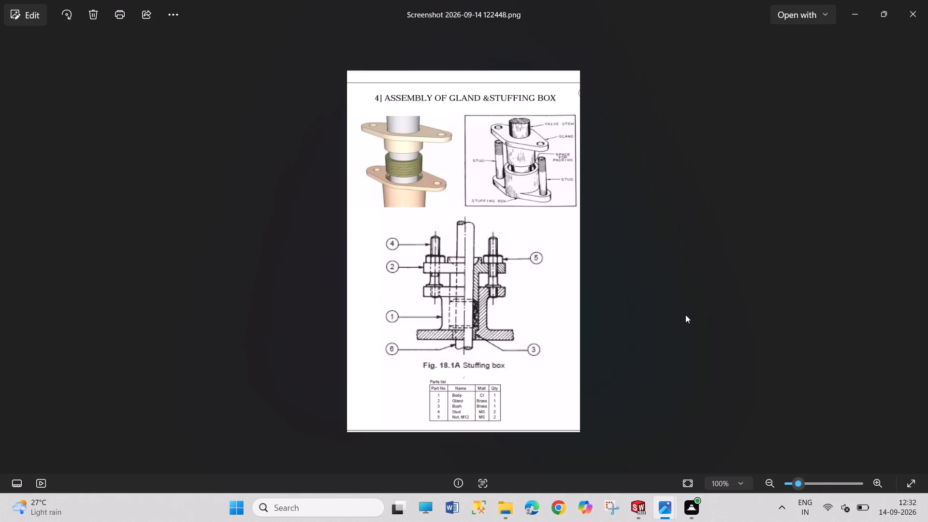
pyautogui.press('Left')
pyautogui.press('Right')
pyautogui.press('Left')
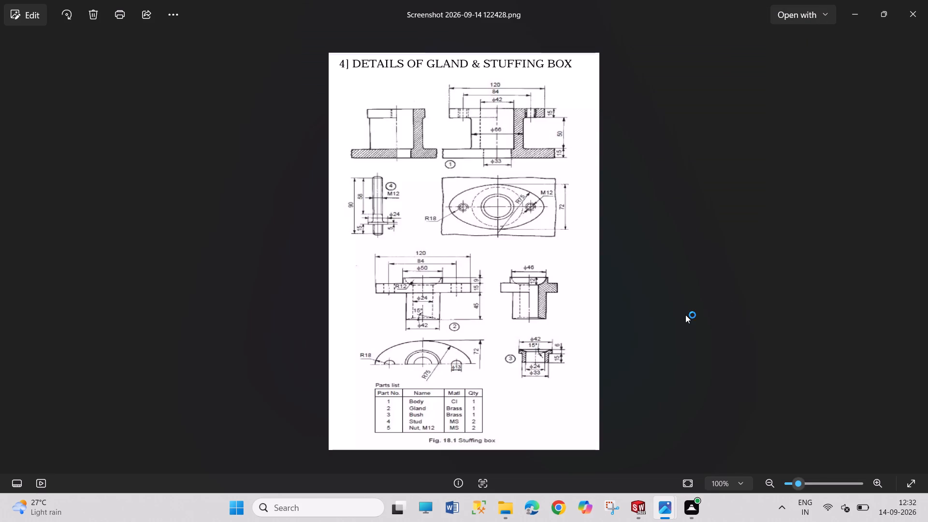
pyautogui.press('Right')
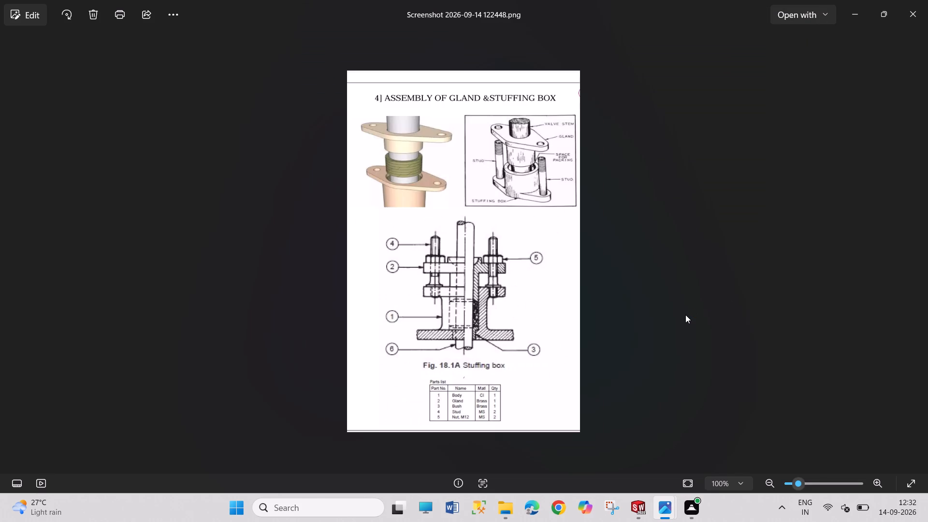
pyautogui.press('Left')
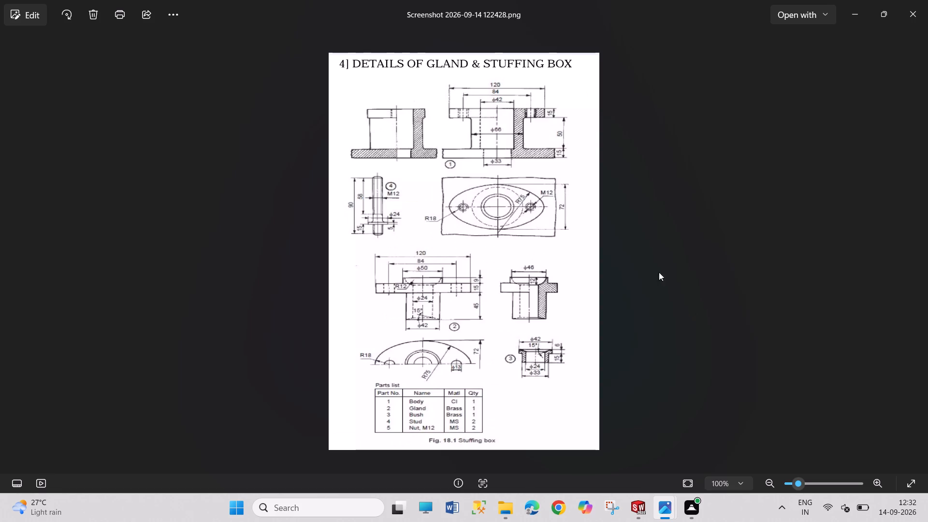
pyautogui.press('Right')
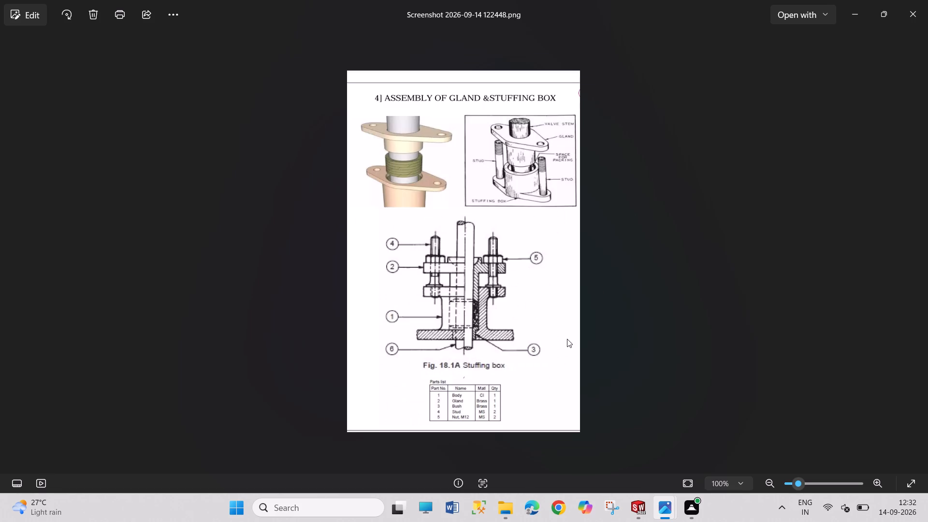
pyautogui.press('Left')
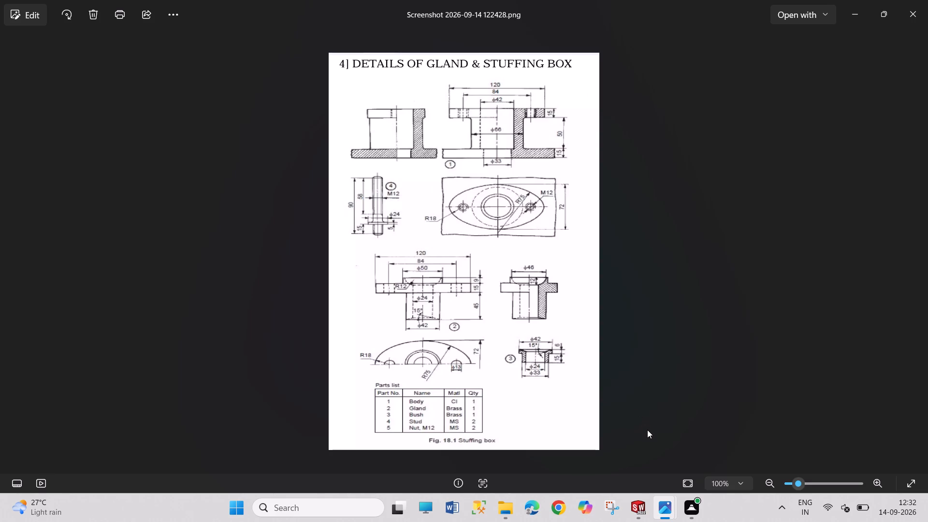
# Switch to SOLIDWORKS and sketch an ellipse on the Top Plane, centred on the origin, with semi-axes about 75 mm and 40 mm.
pyautogui.click(641, 509)
pyautogui.click(46, 206)
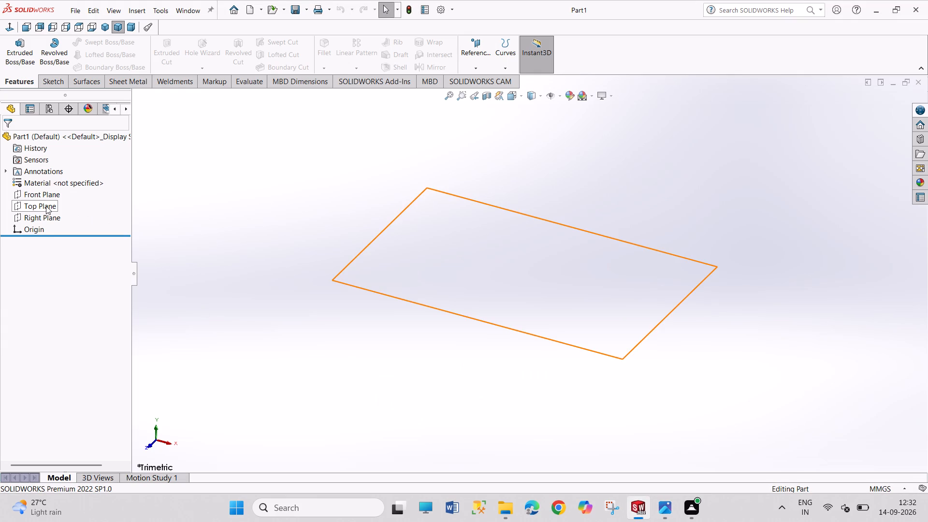
pyautogui.click(57, 191)
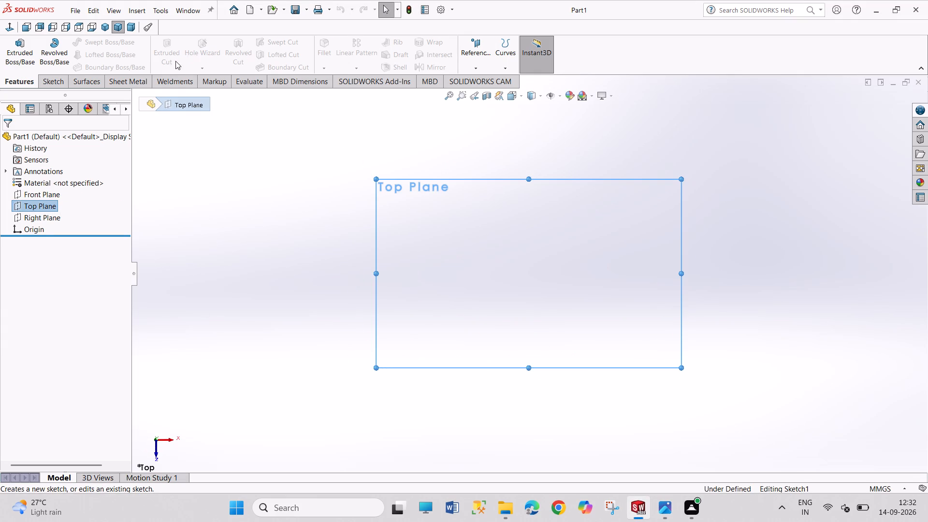
pyautogui.click(128, 56)
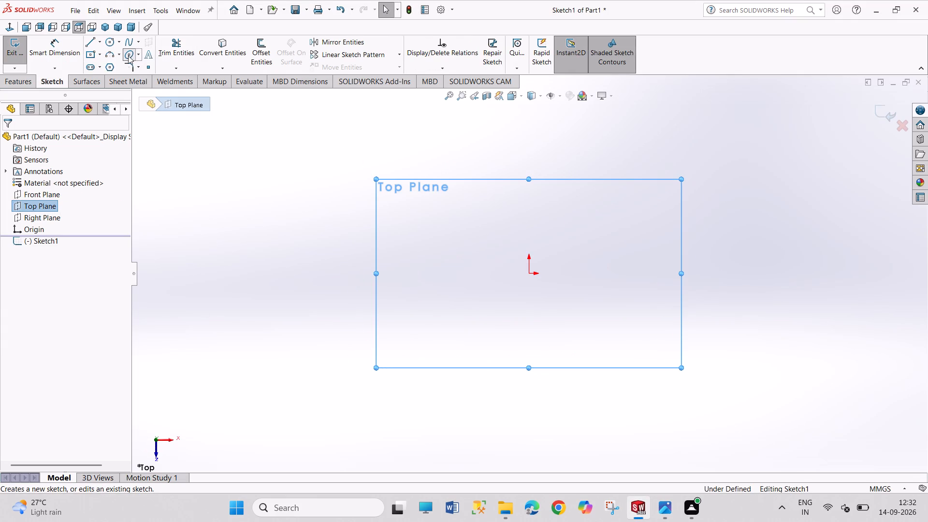
pyautogui.click(529, 274)
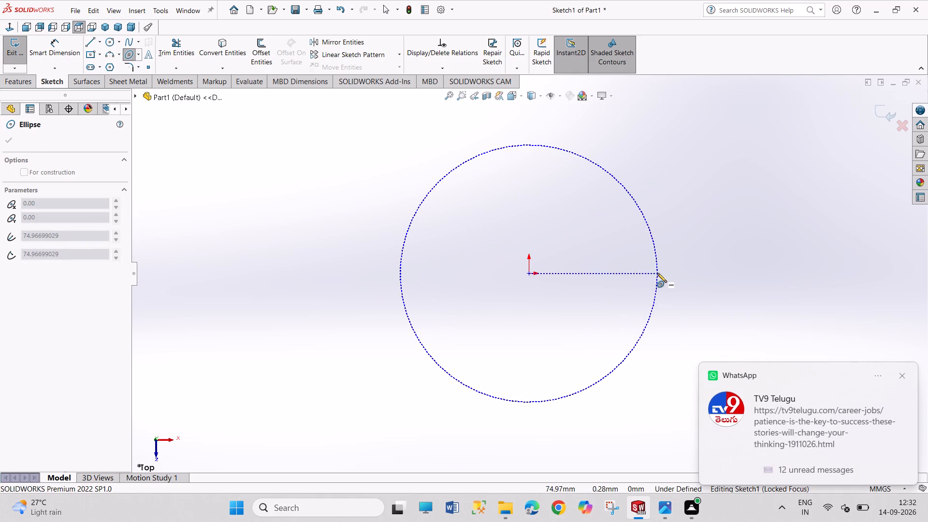
pyautogui.click(657, 274)
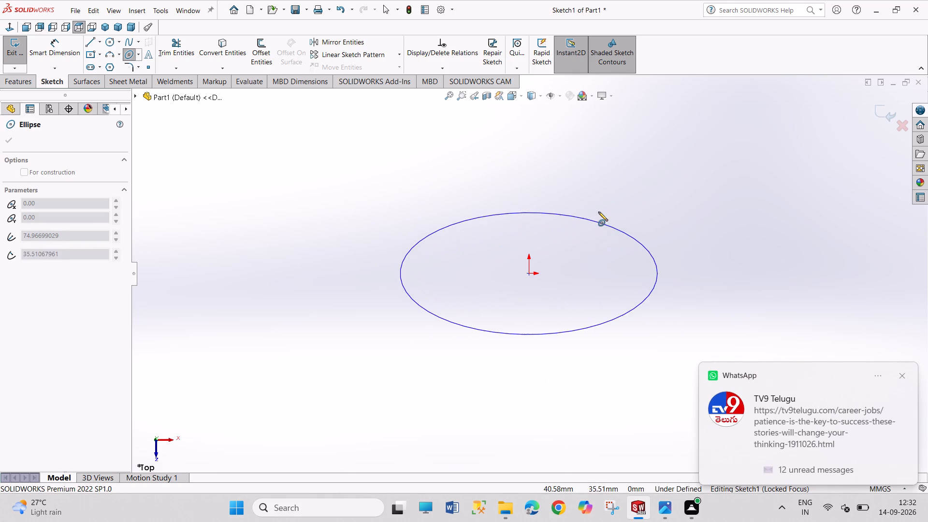
pyautogui.click(598, 205)
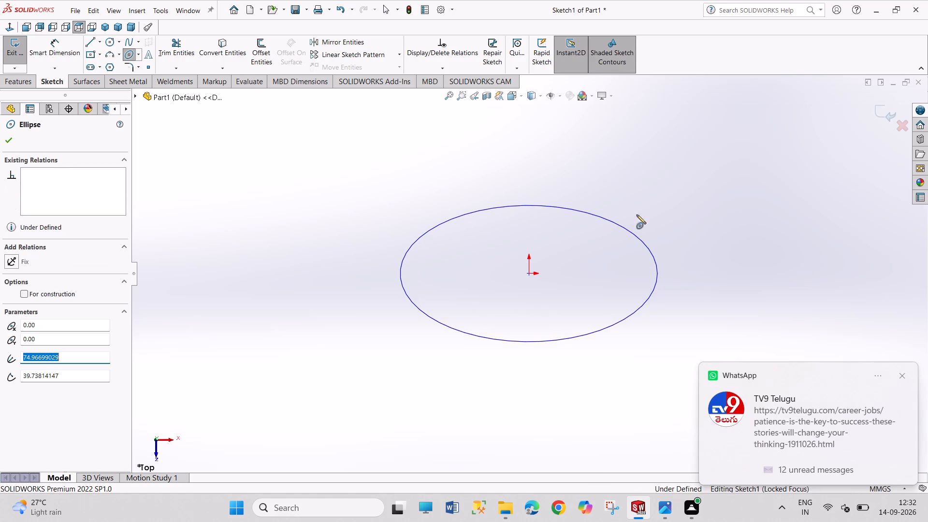
pyautogui.rightClick(678, 223)
pyautogui.click(684, 232)
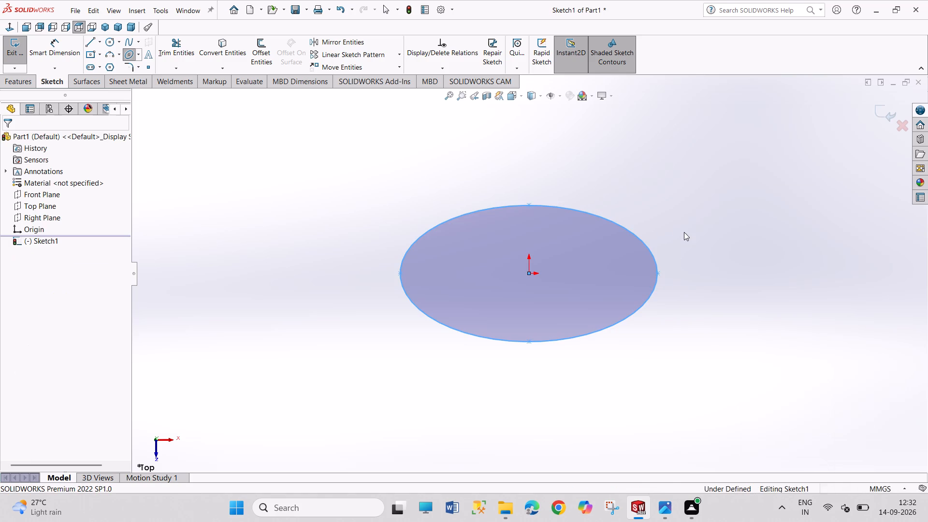
# Add horizontal relations between the ellipse's centre and each of its two major-axis end points.
pyautogui.click(402, 273)
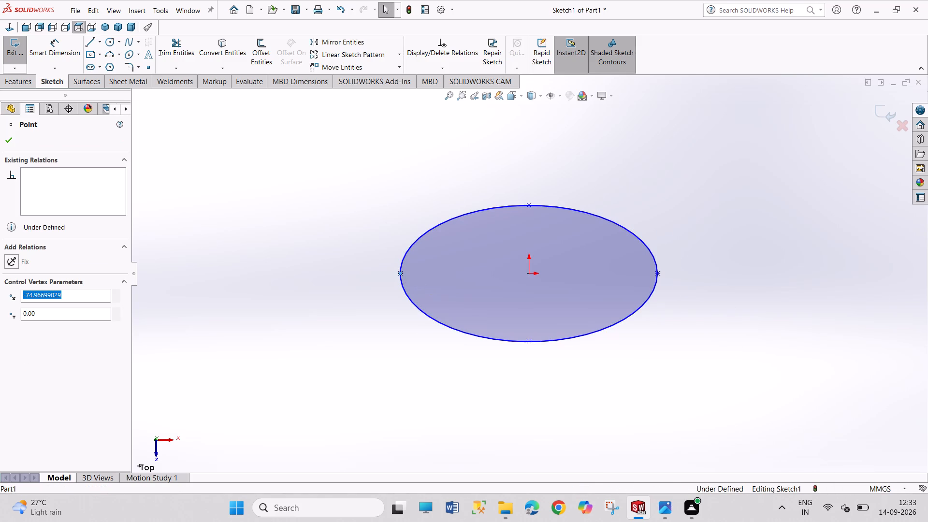
pyautogui.keyDown('ctrl'); pyautogui.click(527, 275); pyautogui.keyUp('ctrl')
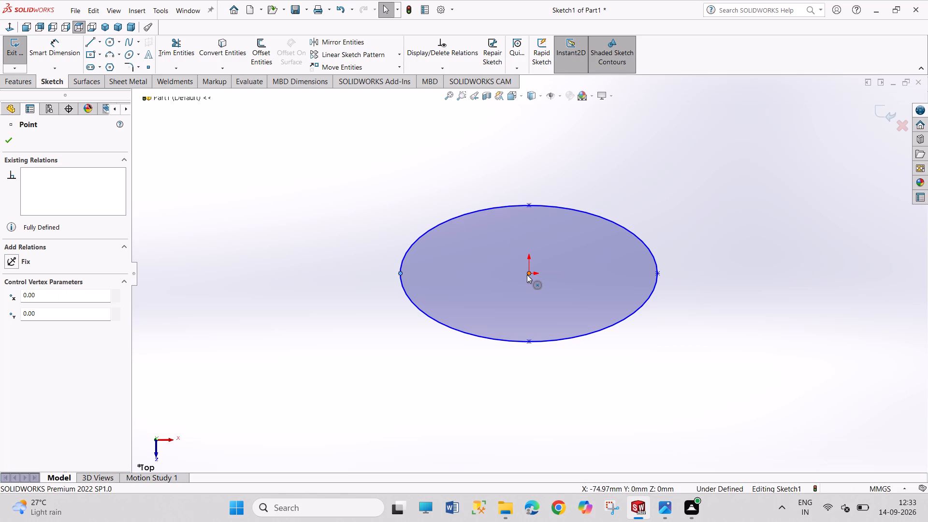
pyautogui.click(554, 237)
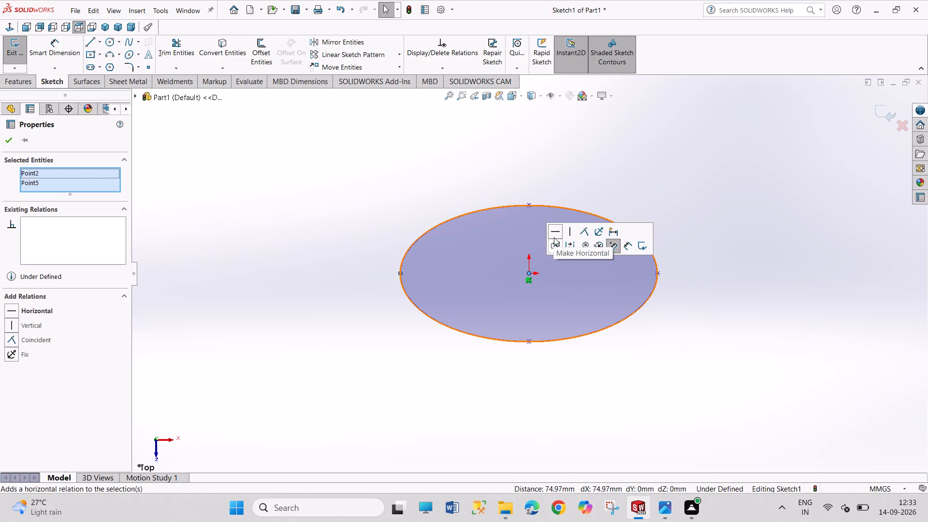
pyautogui.moveTo(650, 335); pyautogui.dragTo(667, 400)
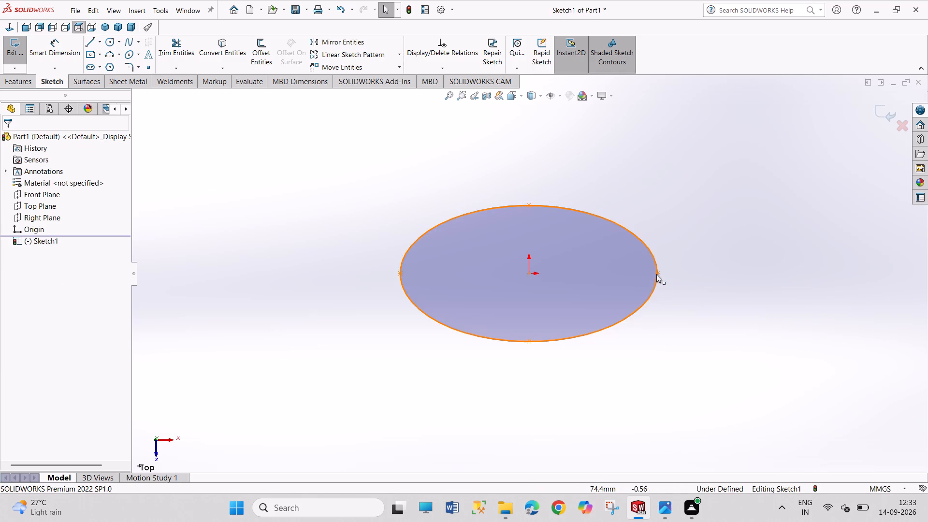
pyautogui.click(656, 274)
pyautogui.keyDown('ctrl'); pyautogui.click(531, 273); pyautogui.keyUp('ctrl')
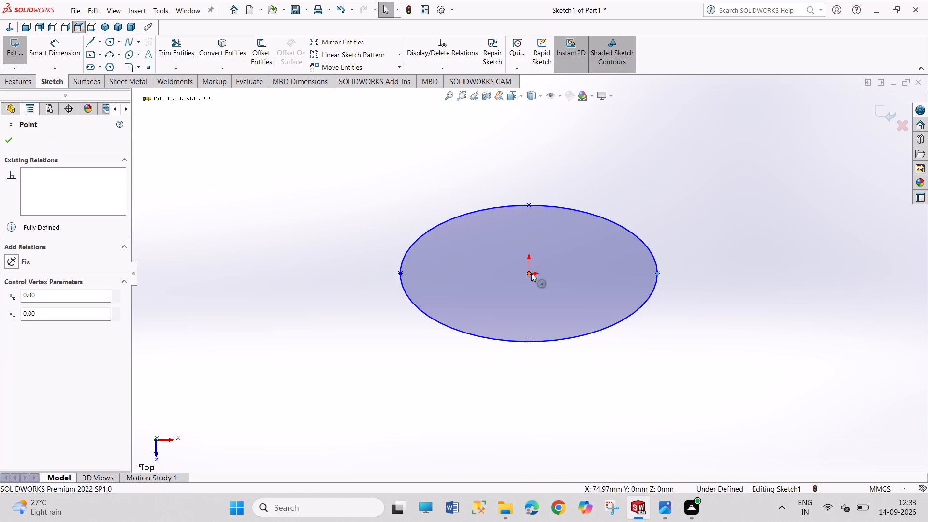
pyautogui.click(563, 227)
pyautogui.moveTo(683, 197); pyautogui.dragTo(689, 220)
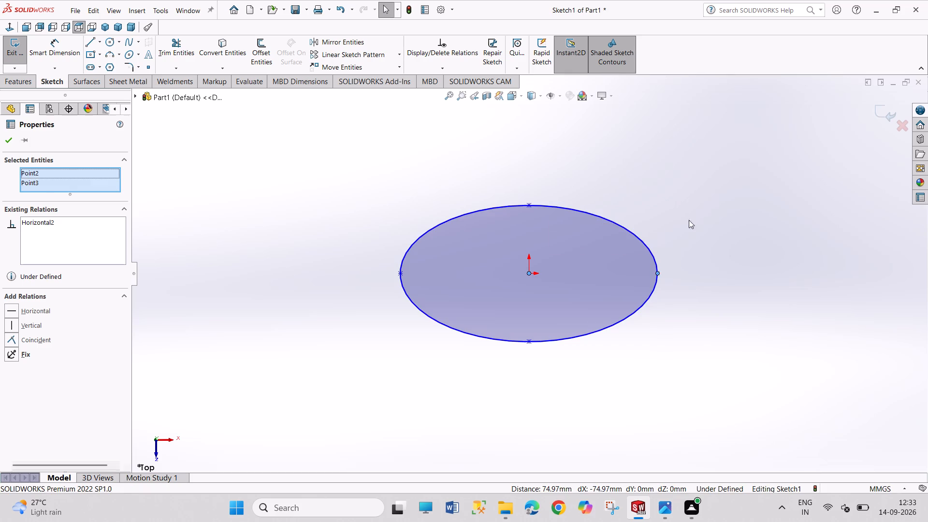
pyautogui.moveTo(689, 220); pyautogui.dragTo(723, 304)
# Add a vertical relation between the ellipse's centre and its two minor-axis end points.
pyautogui.click(529, 205)
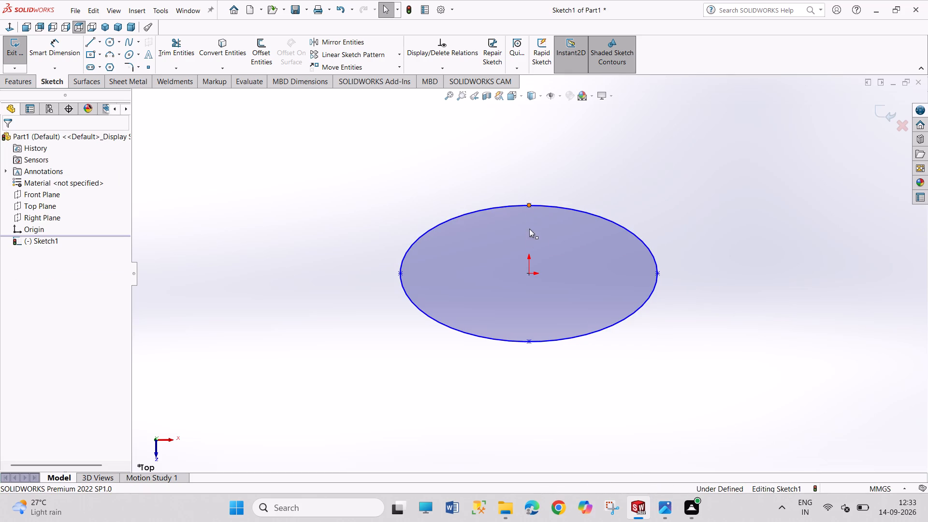
pyautogui.keyDown('ctrl'); pyautogui.click(528, 275); pyautogui.keyUp('ctrl')
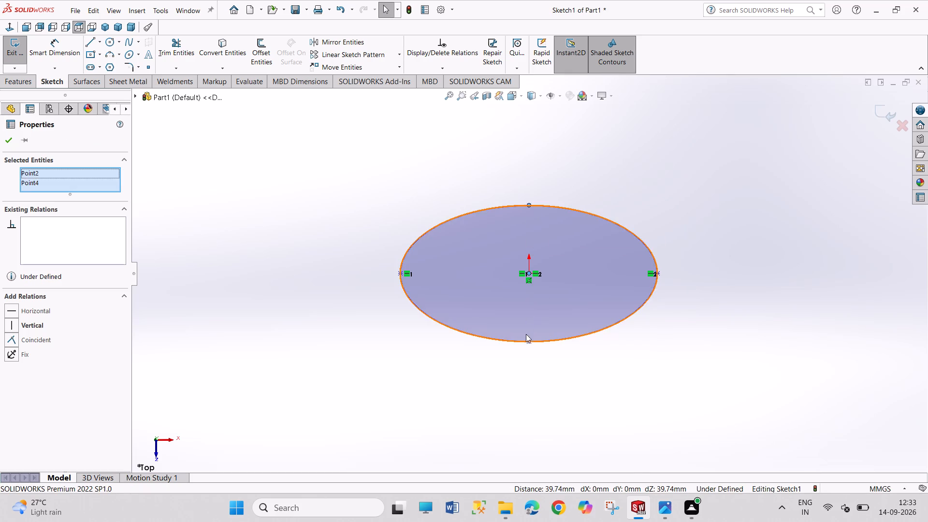
pyautogui.keyDown('ctrl'); pyautogui.click(529, 344); pyautogui.keyUp('ctrl')
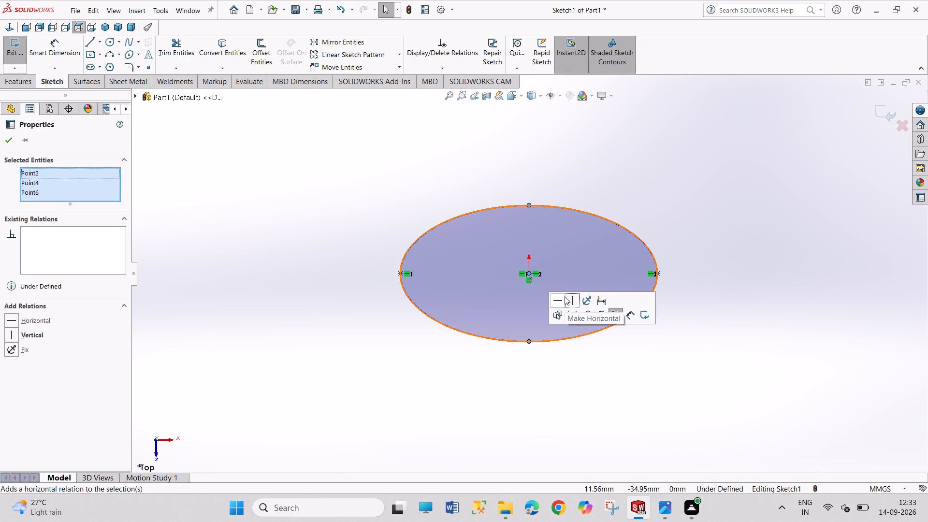
pyautogui.click(575, 304)
pyautogui.moveTo(306, 291); pyautogui.dragTo(346, 388)
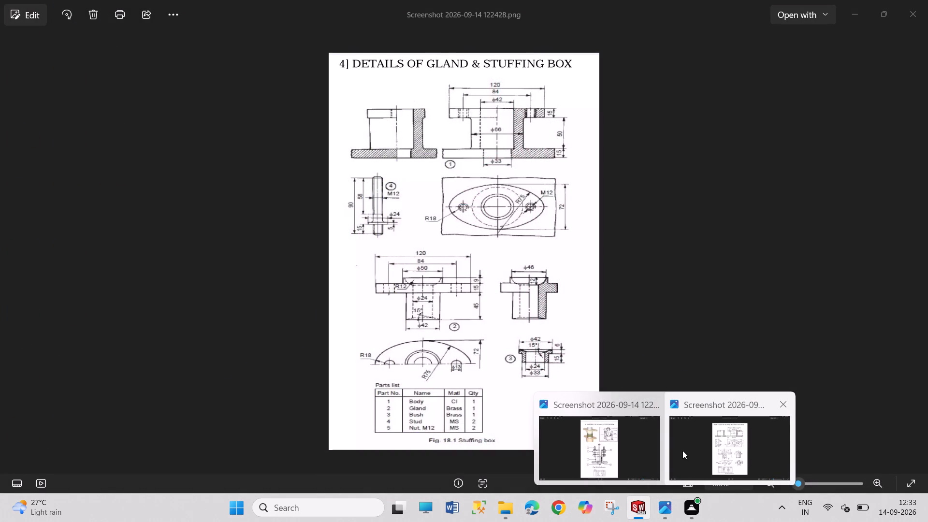
# Dimension the ellipse's semi-minor axis from its centre to the lower minor-axis end point as 72/2 mm.
pyautogui.moveTo(751, 280); pyautogui.dragTo(745, 164, button='right')
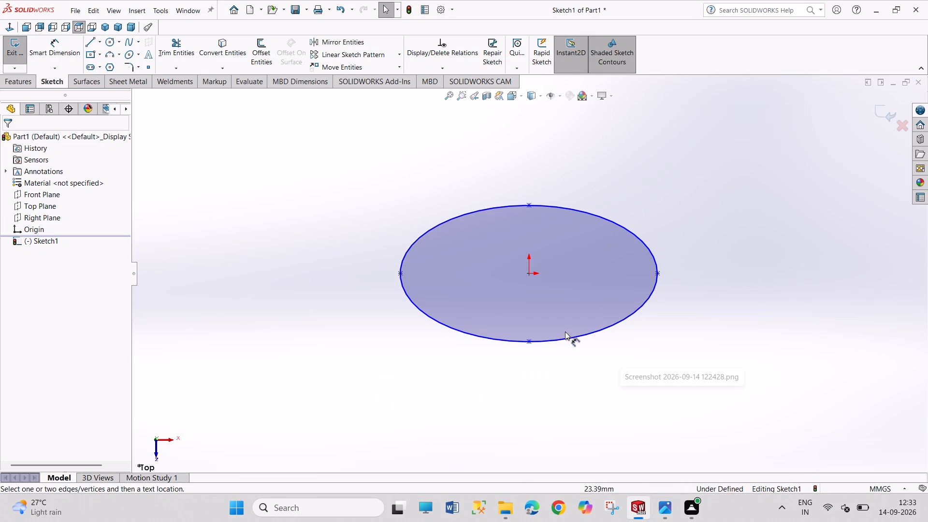
pyautogui.click(533, 344)
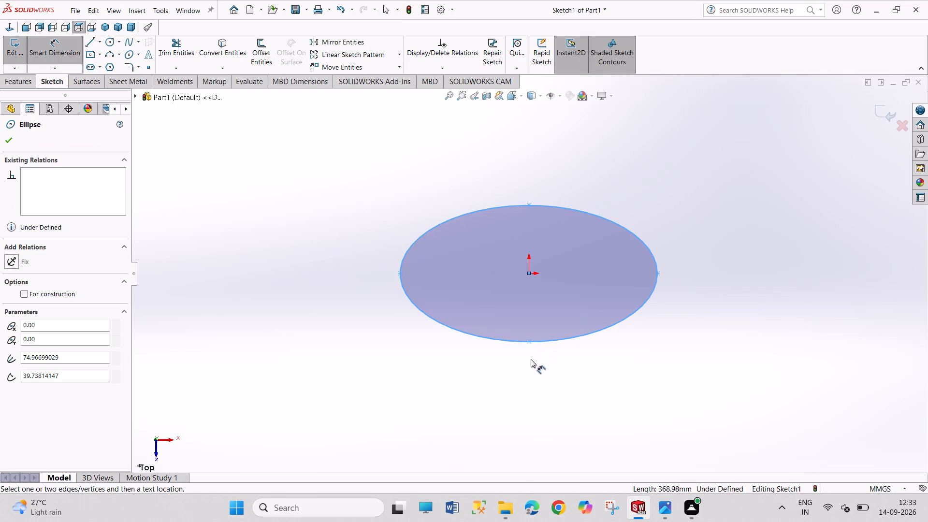
pyautogui.click(530, 343)
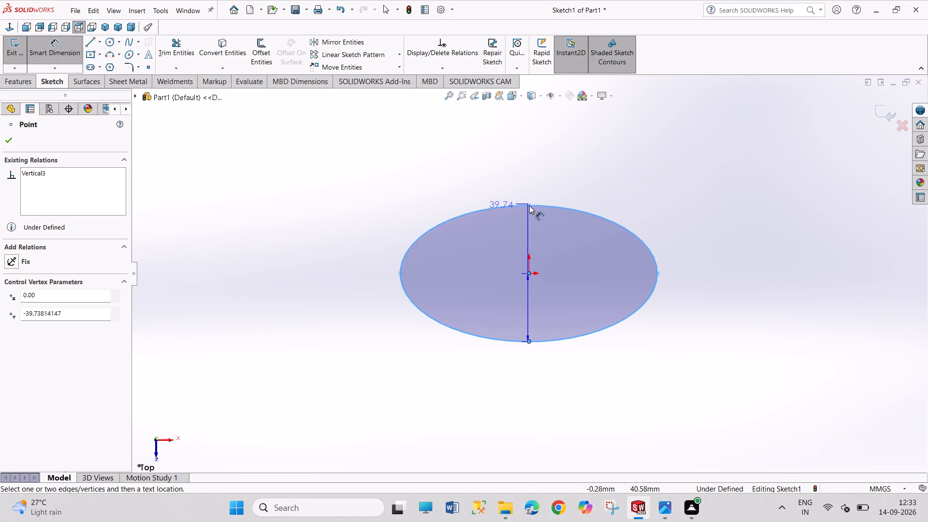
pyautogui.click(729, 325)
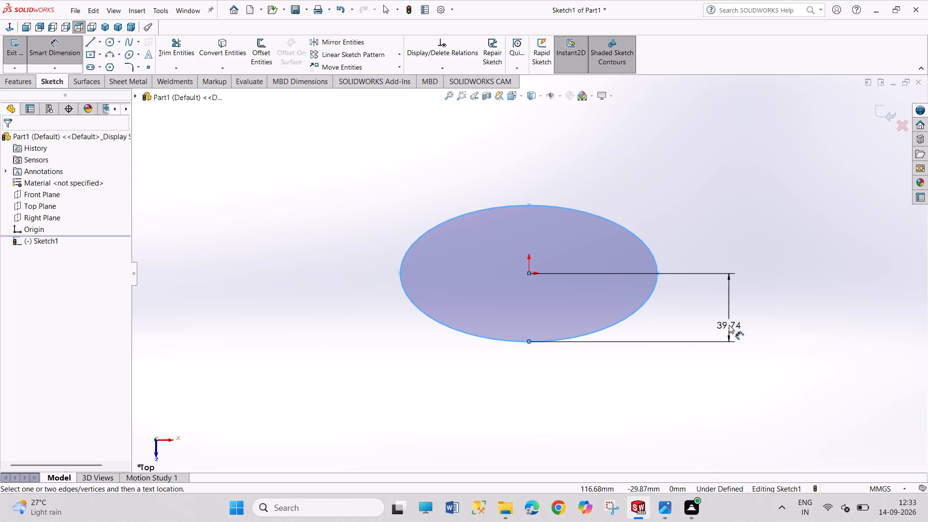
pyautogui.write('72/2')
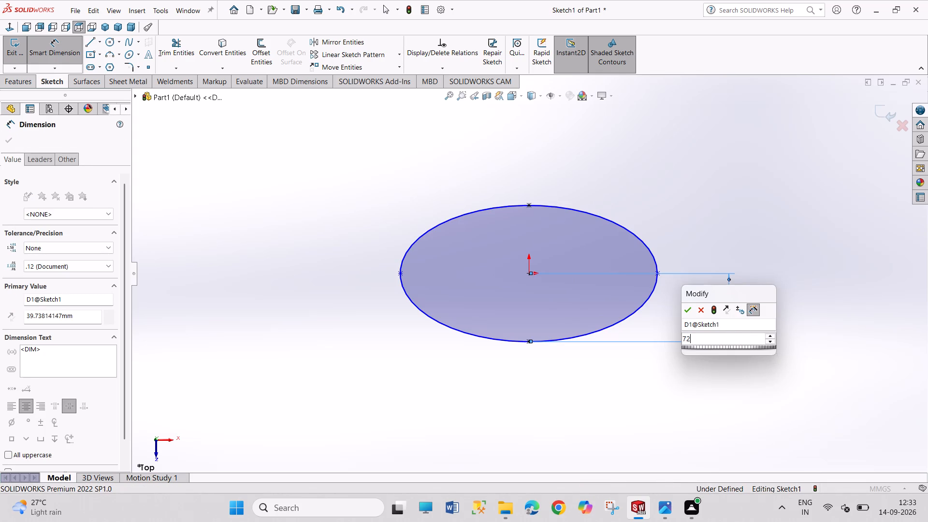
pyautogui.press('Return')
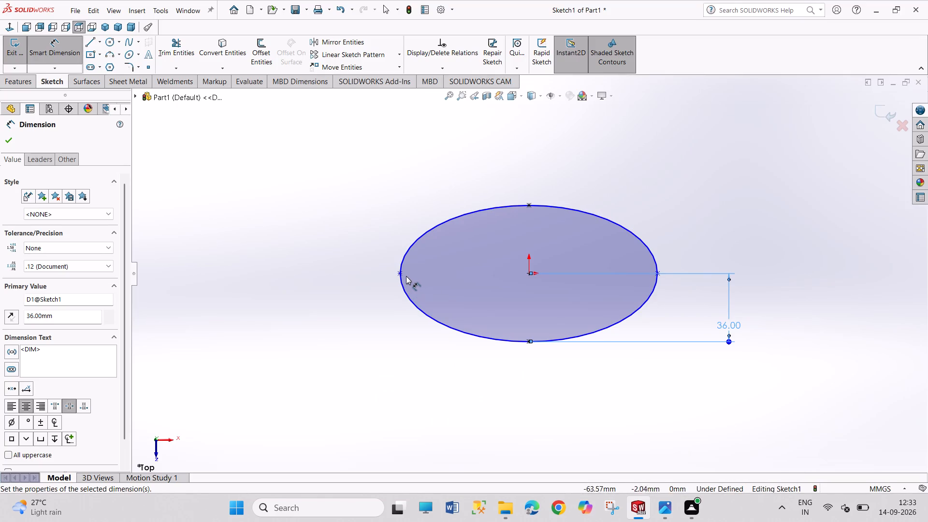
# Dimension the ellipse's full major axis between its two end points as 120 mm, placed above the ellipse.
pyautogui.click(401, 273)
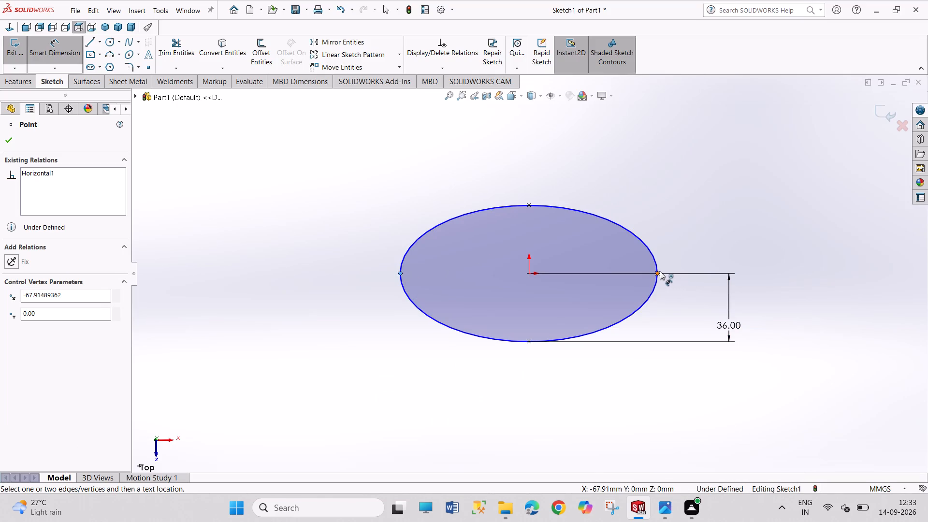
pyautogui.click(658, 272)
pyautogui.click(531, 150)
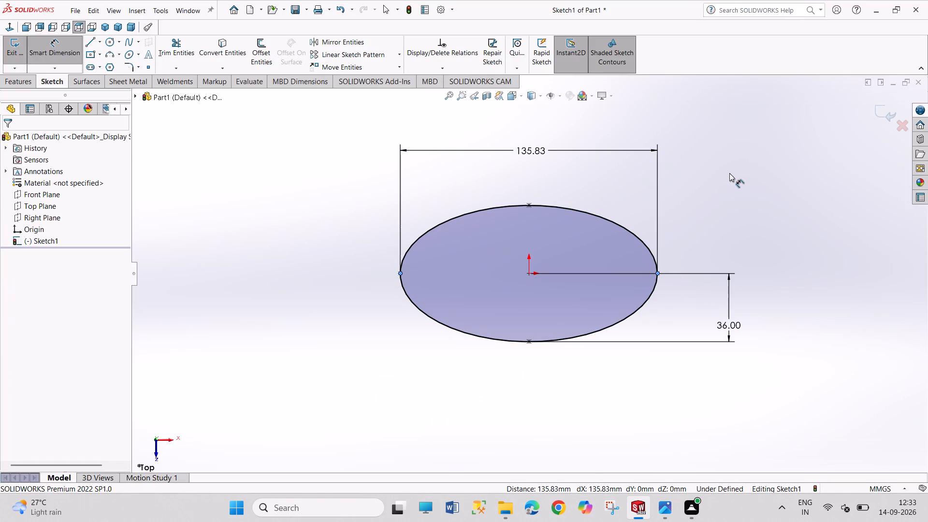
pyautogui.write('120')
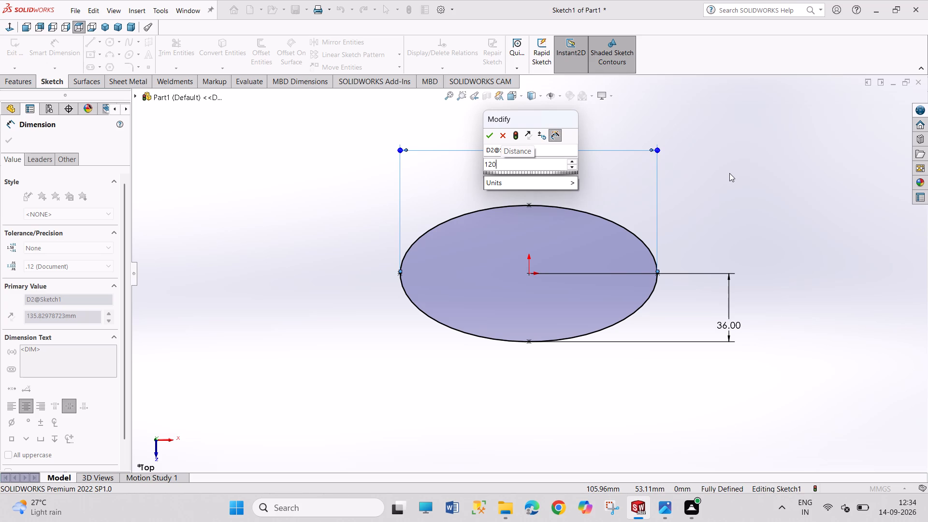
pyautogui.press('Return')
pyautogui.rightClick(762, 212)
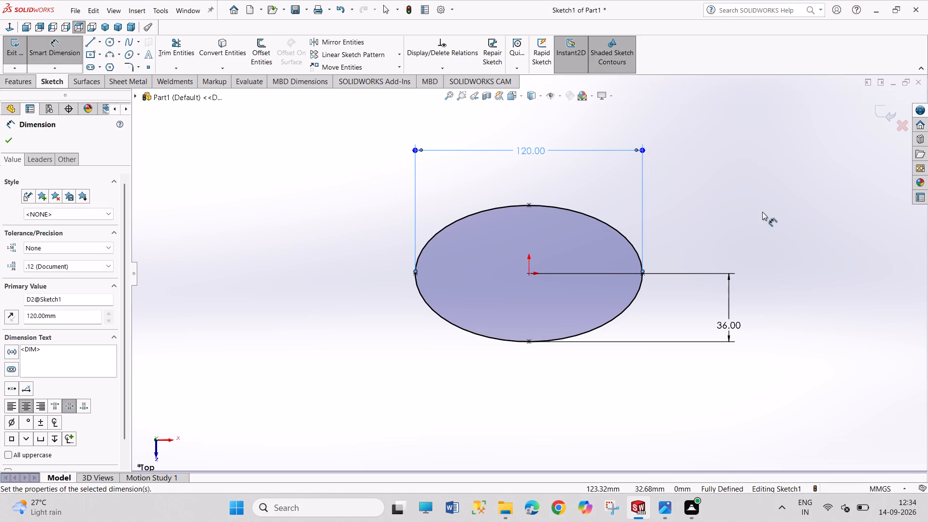
pyautogui.click(781, 243)
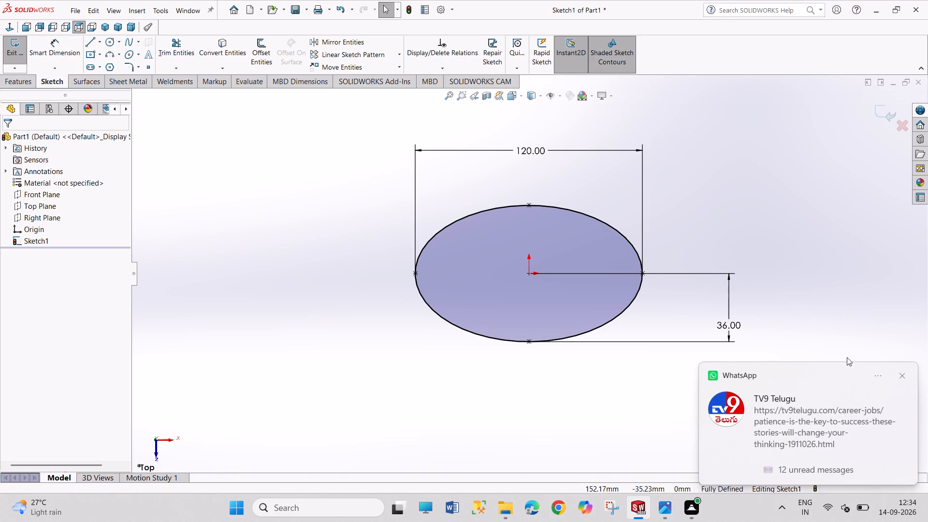
# Dismiss the pop-up notifications covering the drawing area.
pyautogui.click(899, 377)
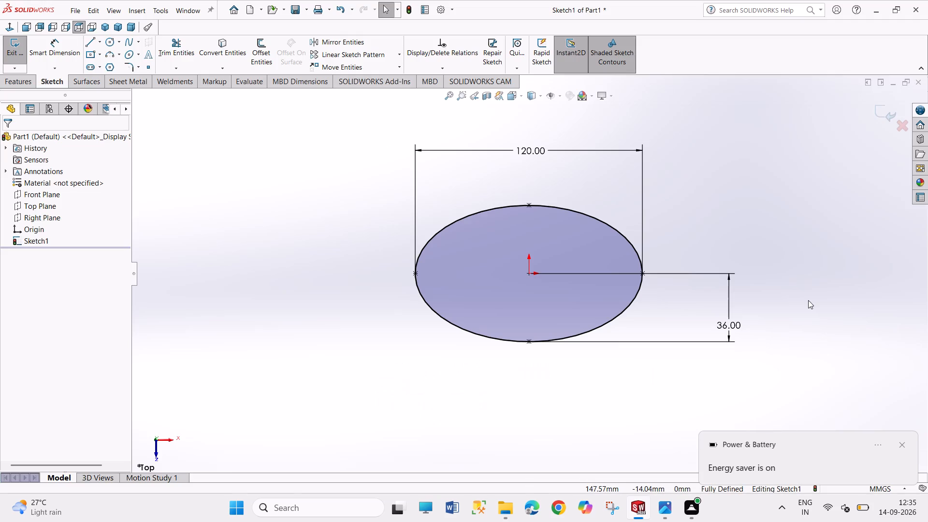
pyautogui.click(903, 444)
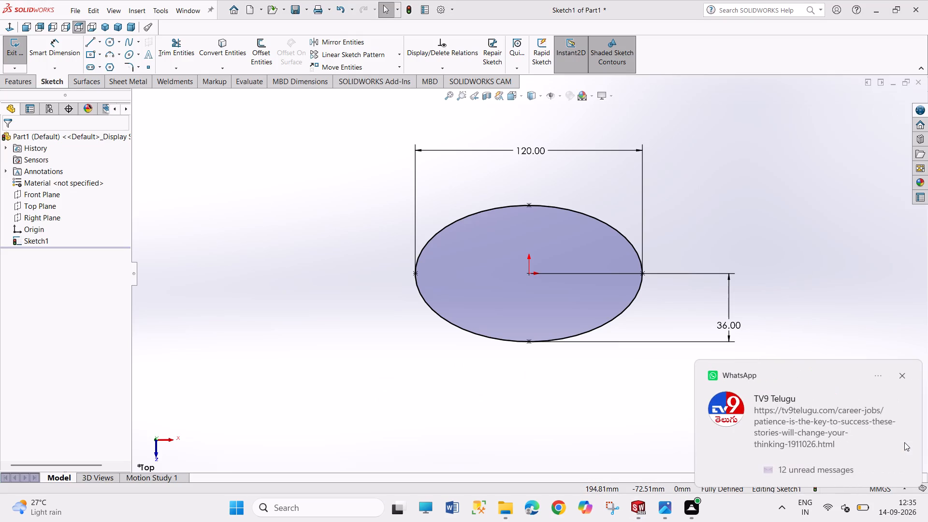
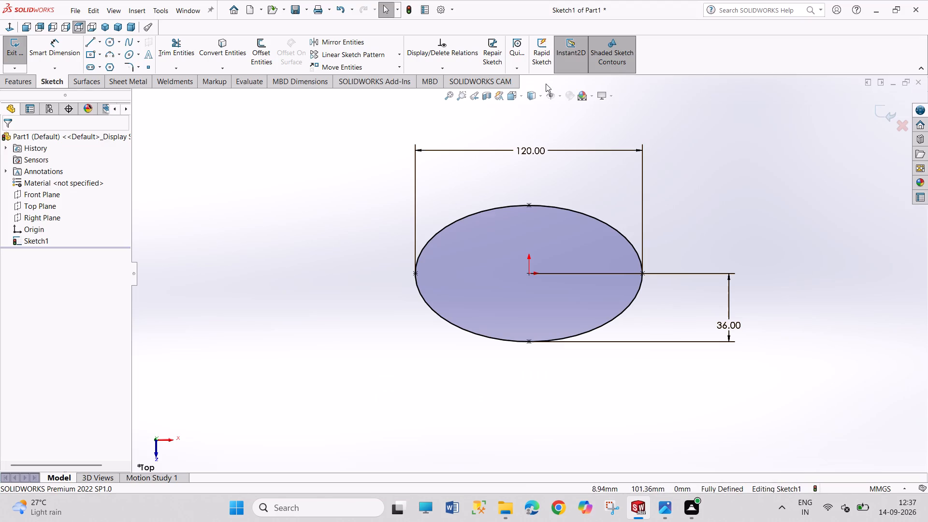
# Change the ellipse's full major-axis dimension to 72*2 mm.
pyautogui.doubleClick(535, 145)
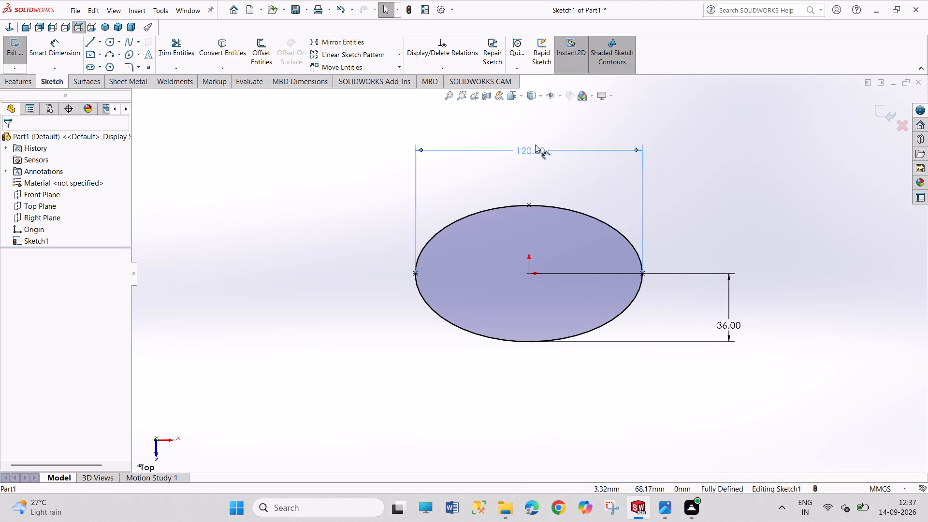
pyautogui.moveTo(548, 145); pyautogui.dragTo(512, 135)
pyautogui.write('72*2')
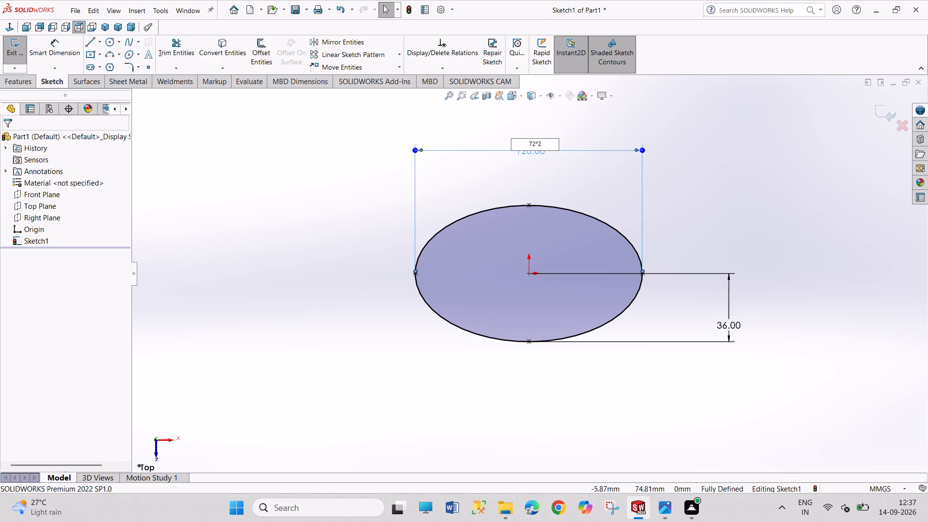
pyautogui.press('Return')
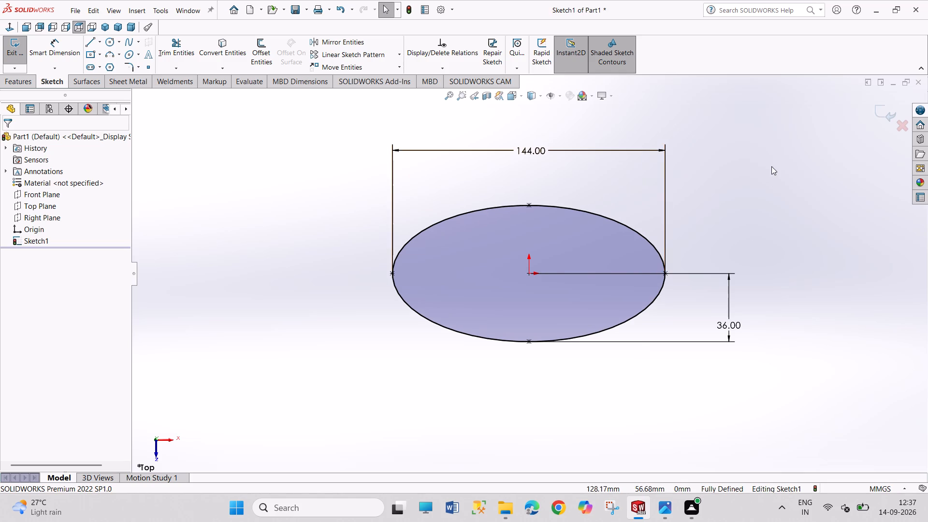
pyautogui.rightClick(771, 166)
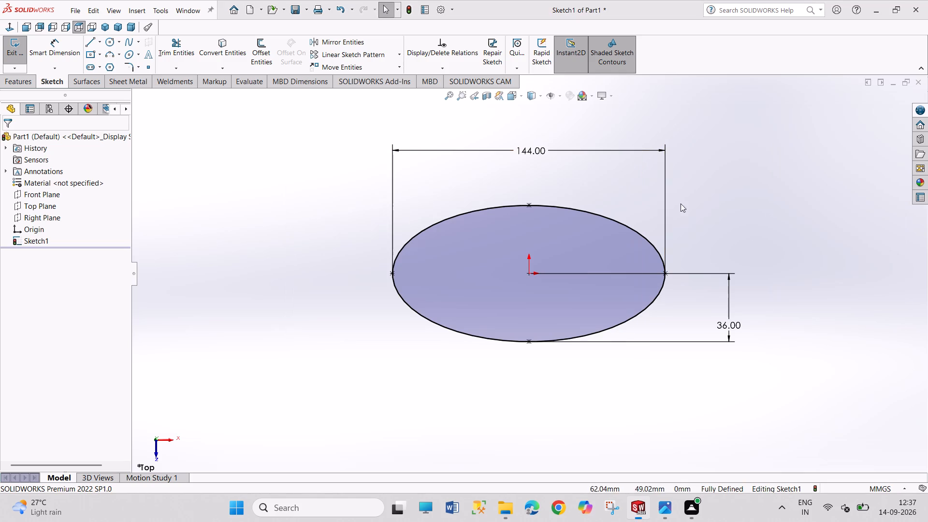
pyautogui.moveTo(773, 163); pyautogui.dragTo(787, 228)
pyautogui.moveTo(768, 157); pyautogui.dragTo(801, 263)
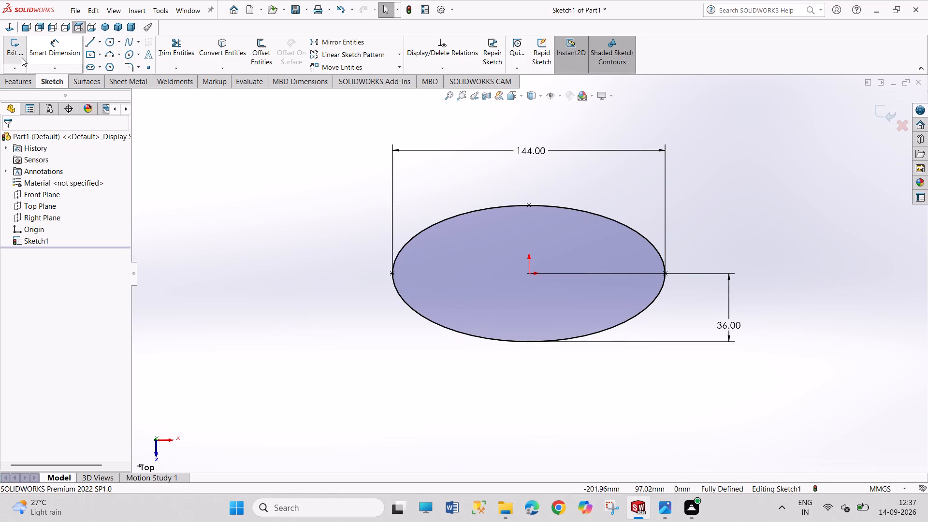
# Exit the ellipse sketch and extrude it as a blind boss 15 mm deep to form the flange.
pyautogui.click(22, 58)
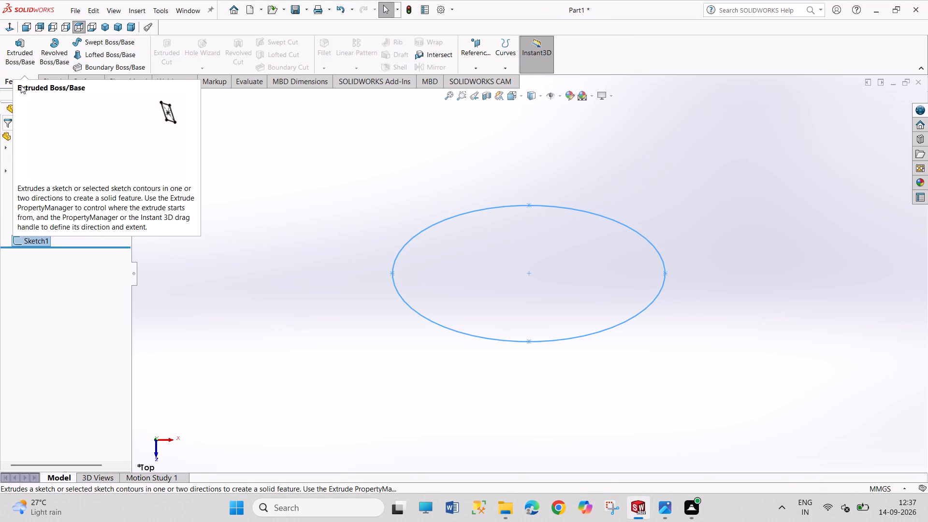
pyautogui.click(26, 66)
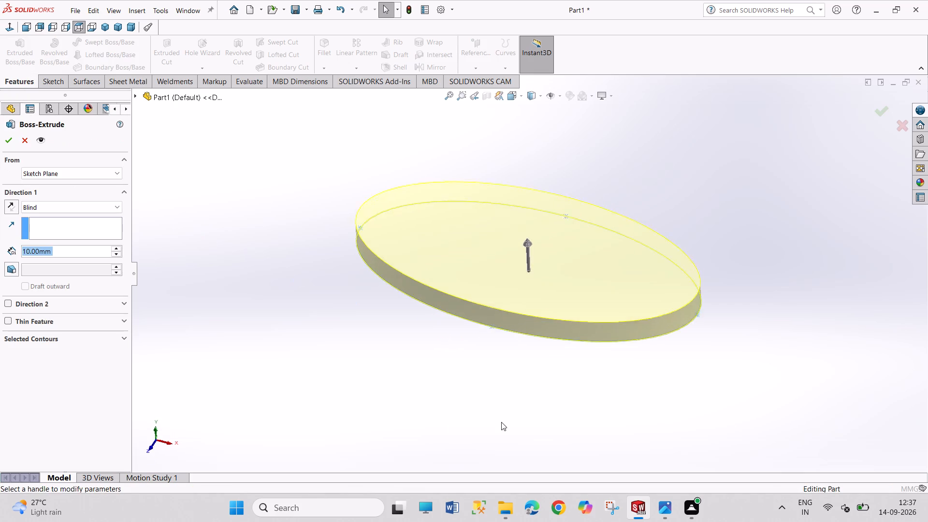
pyautogui.write('15')
pyautogui.press('Return')
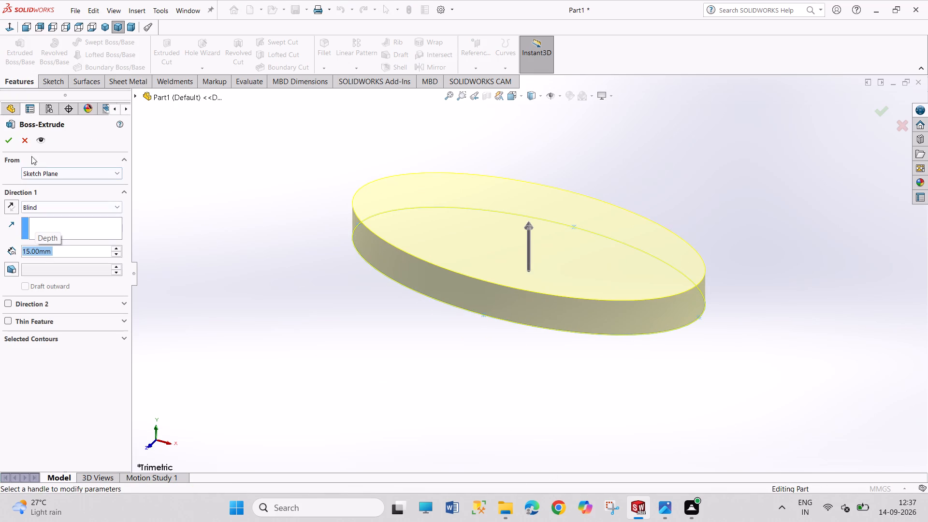
pyautogui.click(12, 134)
pyautogui.moveTo(247, 267); pyautogui.dragTo(279, 380)
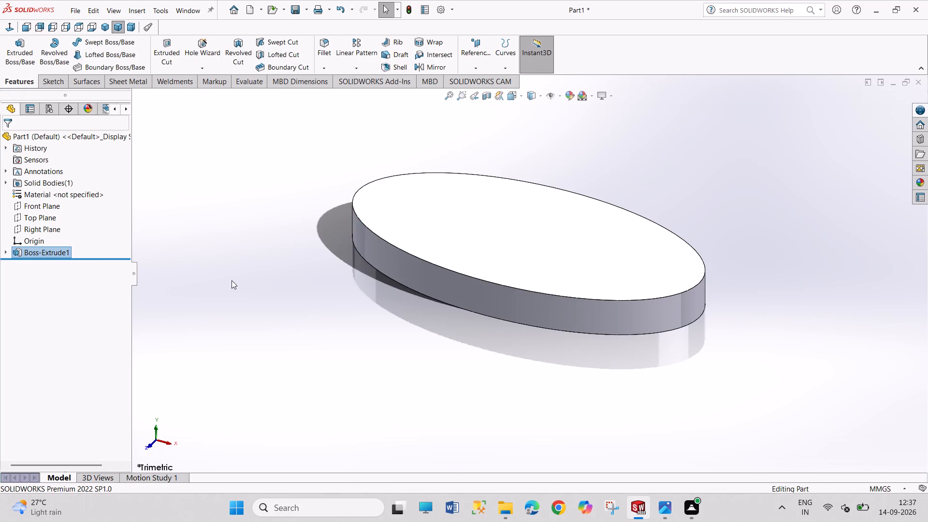
pyautogui.moveTo(233, 283); pyautogui.dragTo(288, 393)
# Start a sketch on the flange's top face and draw a circle about 45 mm in diameter centred on the origin.
pyautogui.click(539, 285)
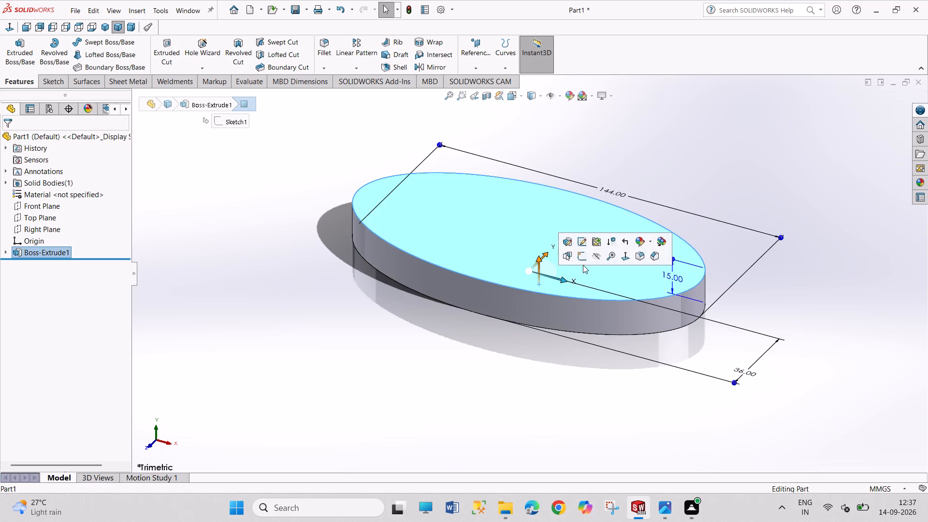
pyautogui.click(584, 257)
pyautogui.moveTo(803, 237); pyautogui.dragTo(823, 337)
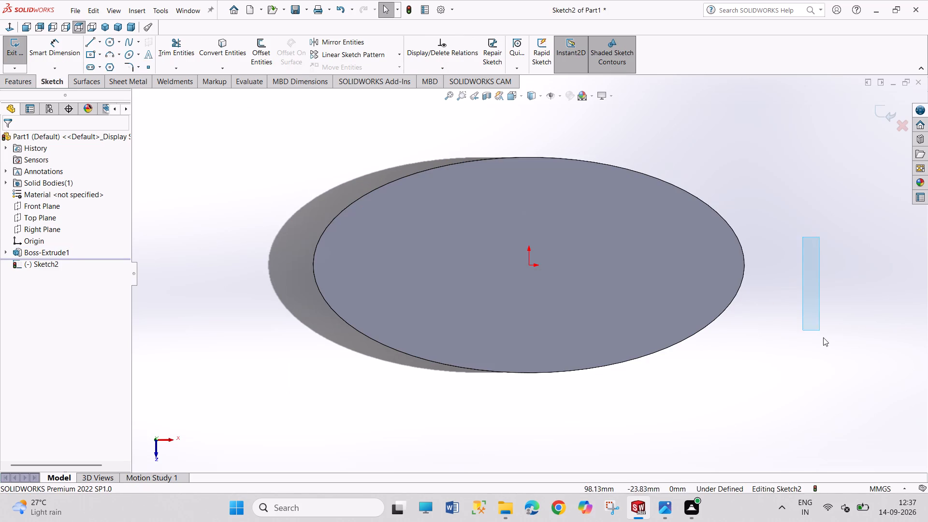
pyautogui.moveTo(823, 337); pyautogui.dragTo(823, 338)
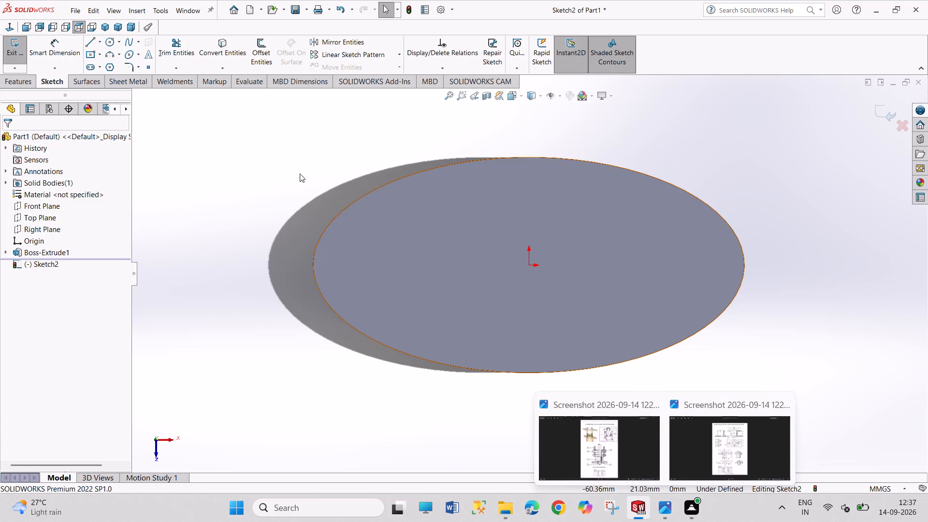
pyautogui.click(112, 42)
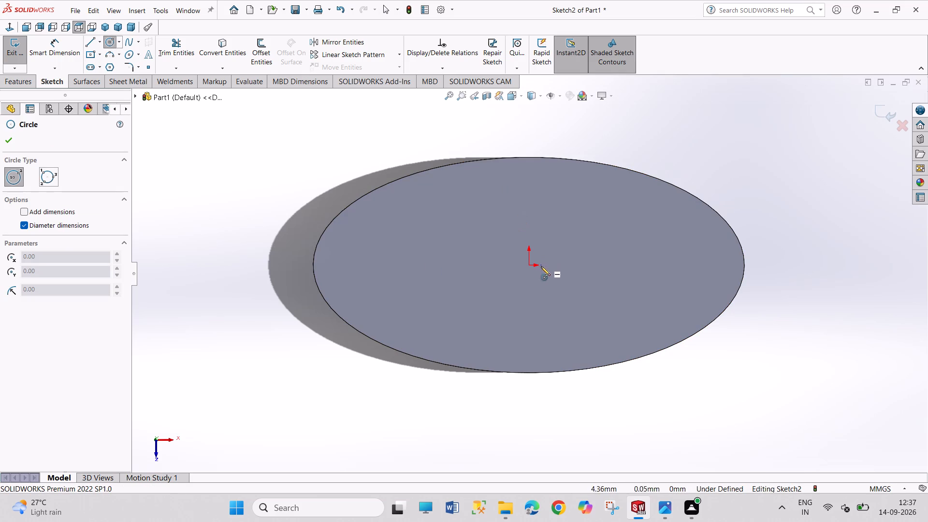
pyautogui.click(530, 266)
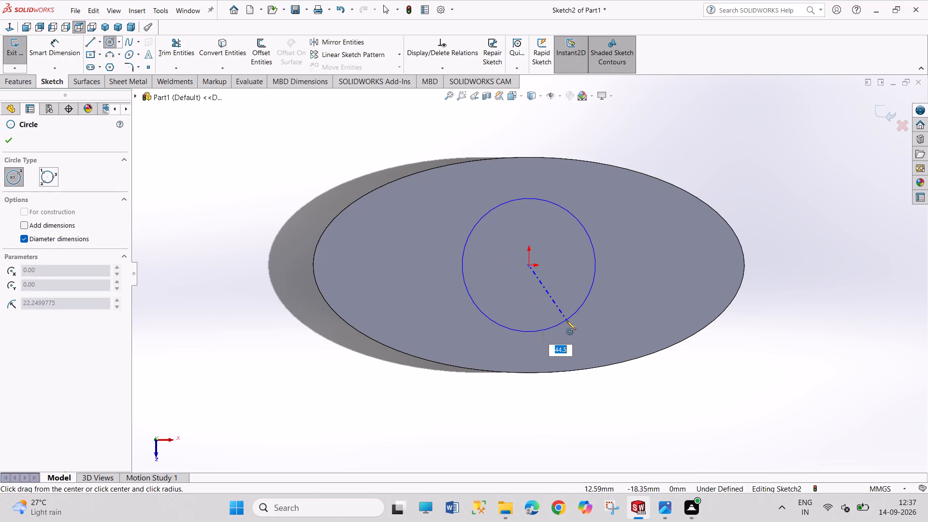
pyautogui.moveTo(567, 321); pyautogui.dragTo(573, 323)
# Dimension the circle's diameter as 66 mm, with the text placed outside the flange outline.
pyautogui.moveTo(706, 365); pyautogui.dragTo(722, 204, button='right')
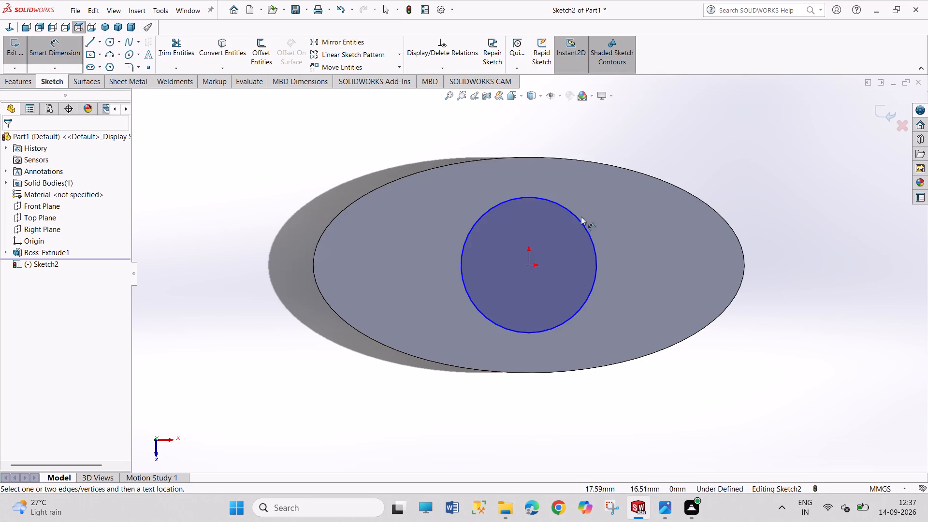
pyautogui.click(581, 222)
pyautogui.click(690, 139)
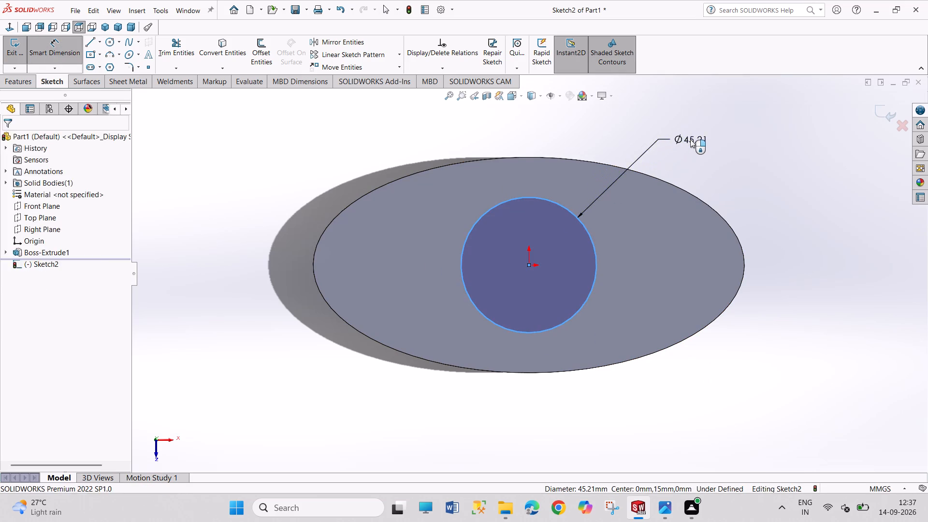
pyautogui.write('66')
pyautogui.press('Return')
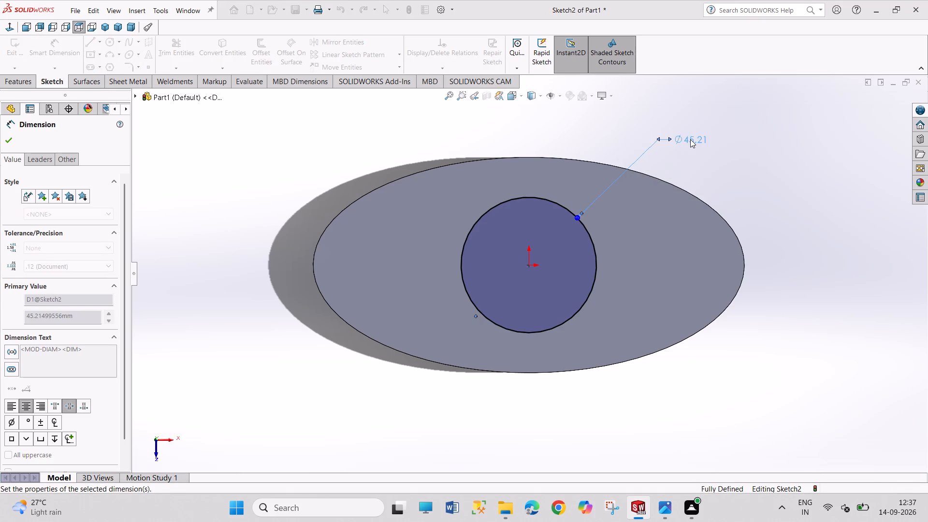
pyautogui.rightClick(286, 159)
pyautogui.click(302, 189)
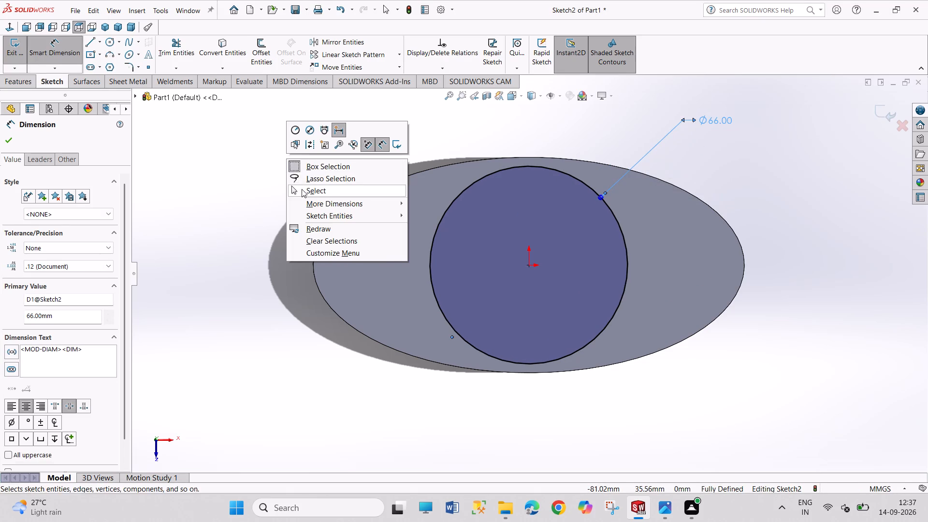
pyautogui.moveTo(241, 190); pyautogui.dragTo(250, 243)
pyautogui.moveTo(234, 198); pyautogui.dragTo(245, 246)
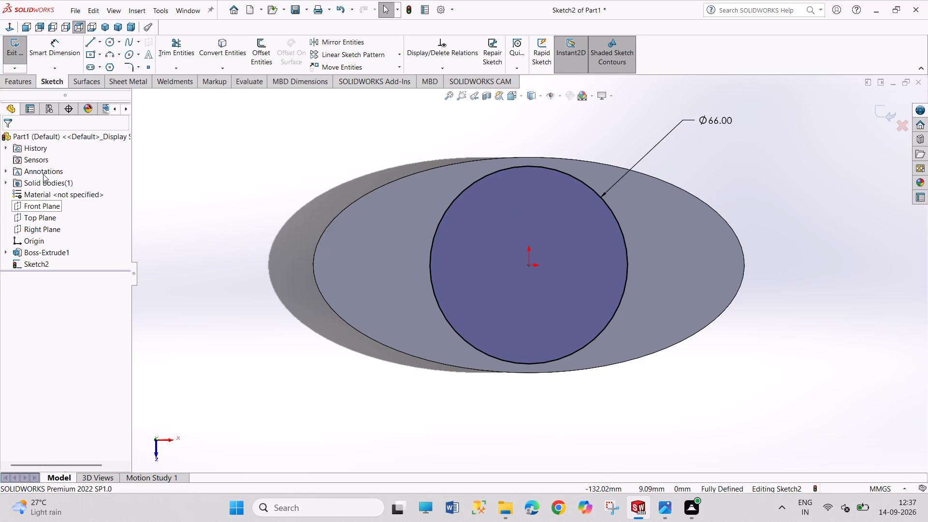
# Exit the circle sketch and extrude it as a blind boss 50 mm up from the flange, merged with it.
pyautogui.click(14, 50)
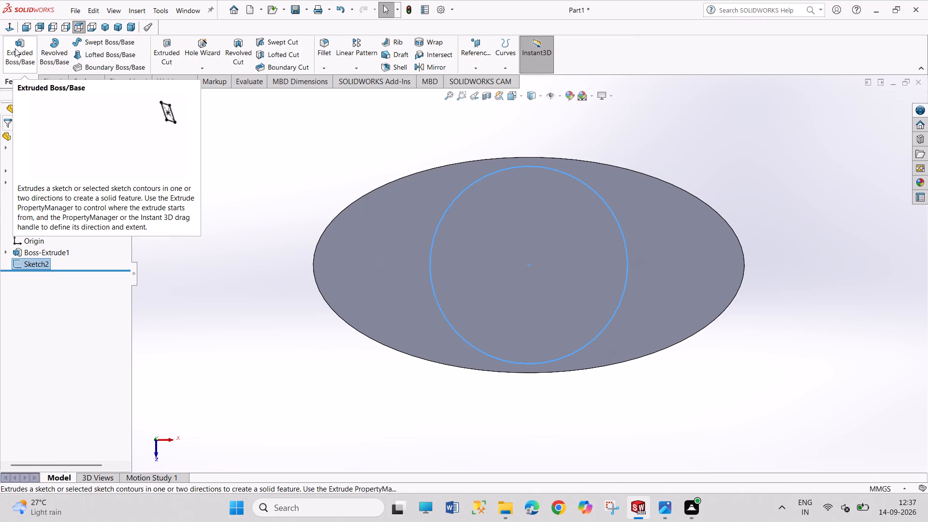
pyautogui.click(15, 48)
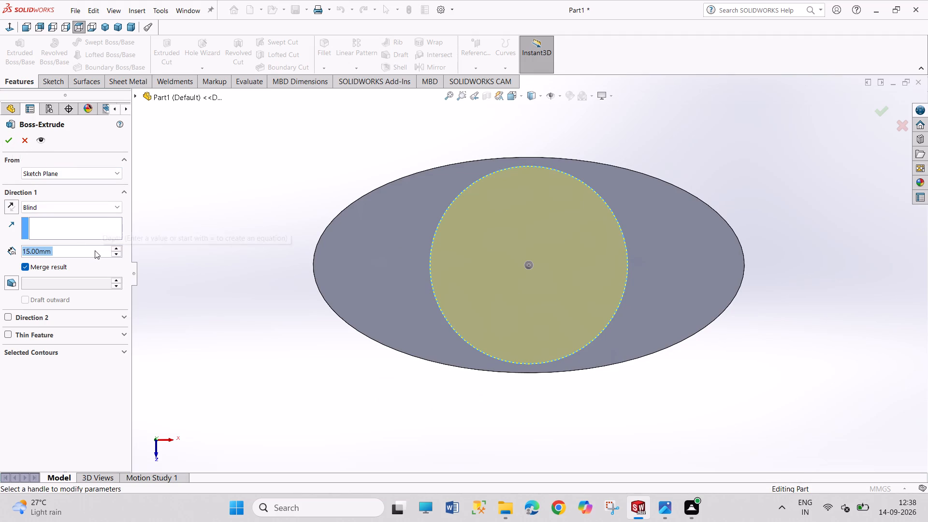
pyautogui.write('50')
pyautogui.press('Return')
pyautogui.click(7, 143)
pyautogui.moveTo(195, 200); pyautogui.dragTo(208, 274)
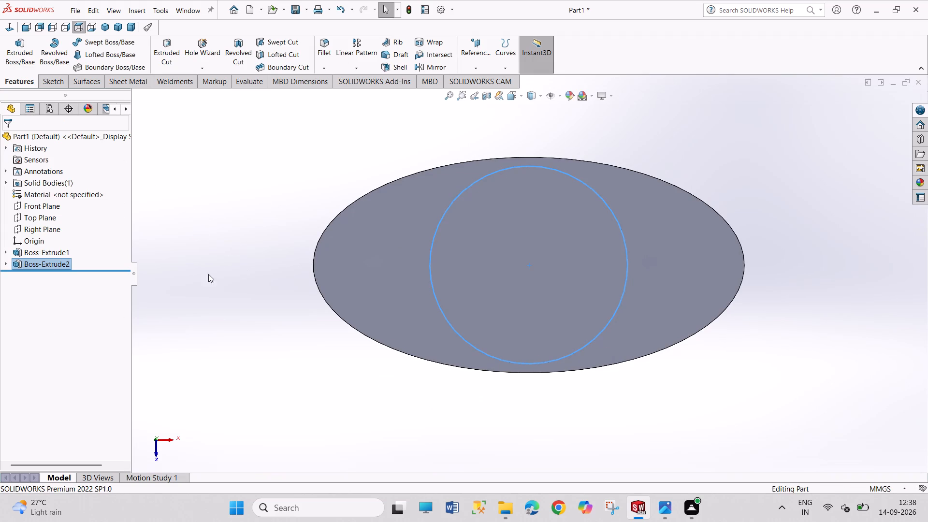
pyautogui.moveTo(208, 274); pyautogui.dragTo(230, 344)
pyautogui.click(105, 25)
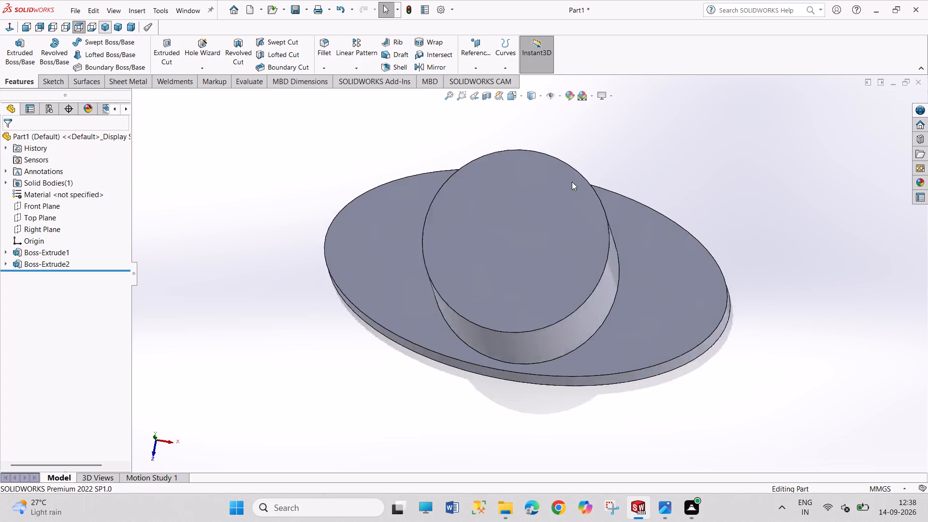
pyautogui.moveTo(758, 210); pyautogui.dragTo(809, 299)
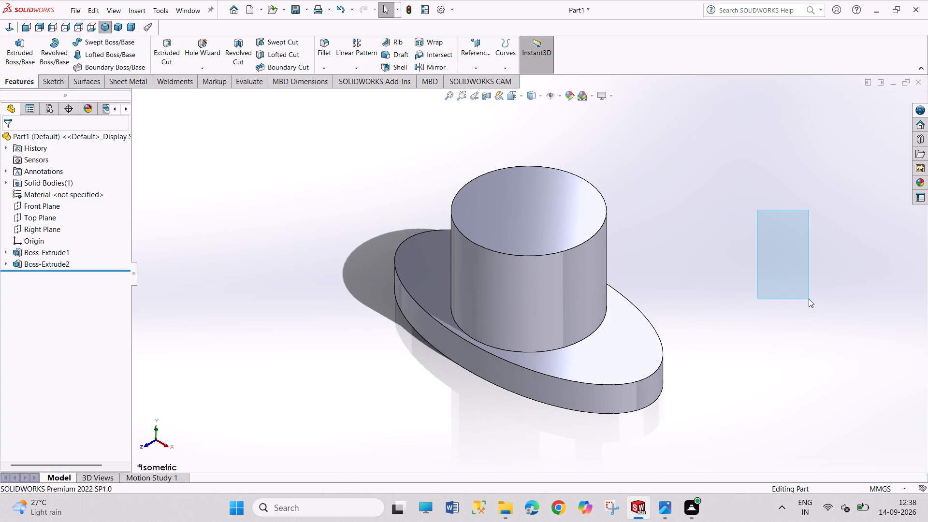
# Start a sketch on the cylinder's top face and draw an origin-centred ellipse about 117 by 50 mm, long axis nearly horizontal.
pyautogui.click(566, 234)
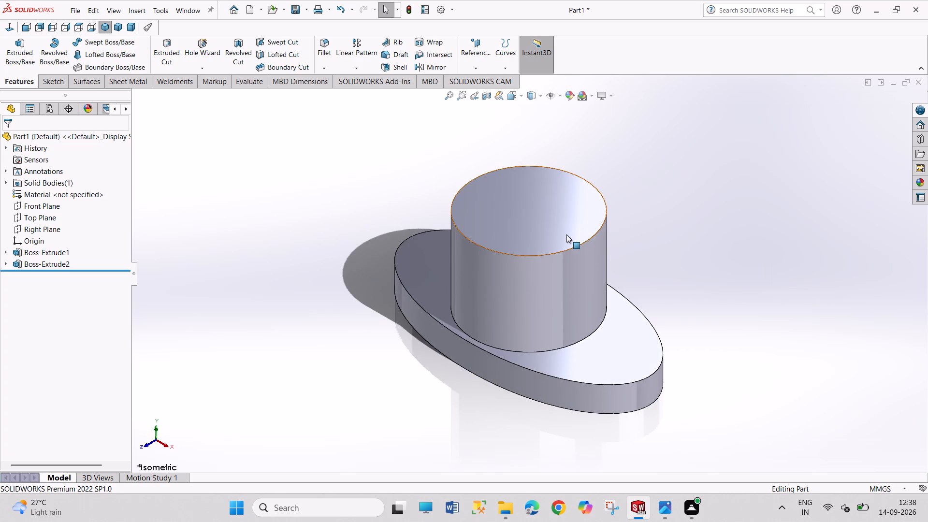
pyautogui.click(611, 208)
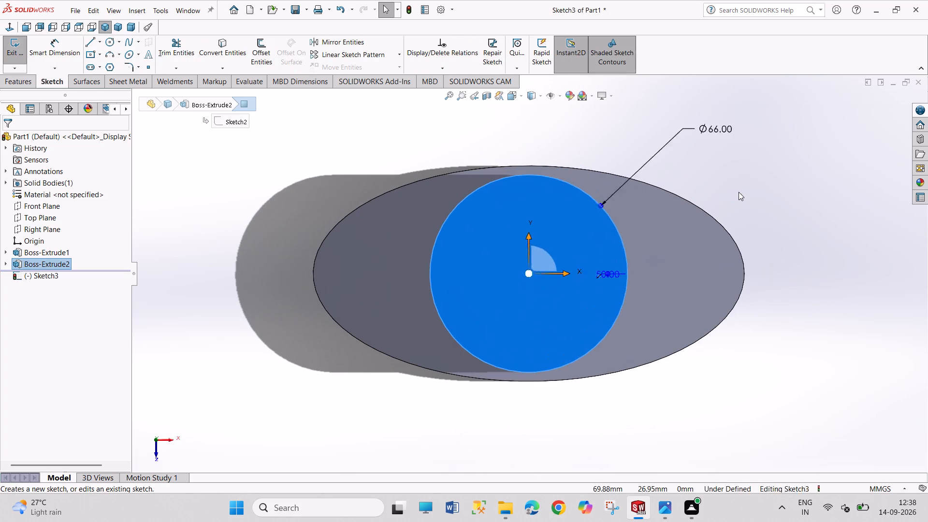
pyautogui.moveTo(739, 192); pyautogui.dragTo(801, 257)
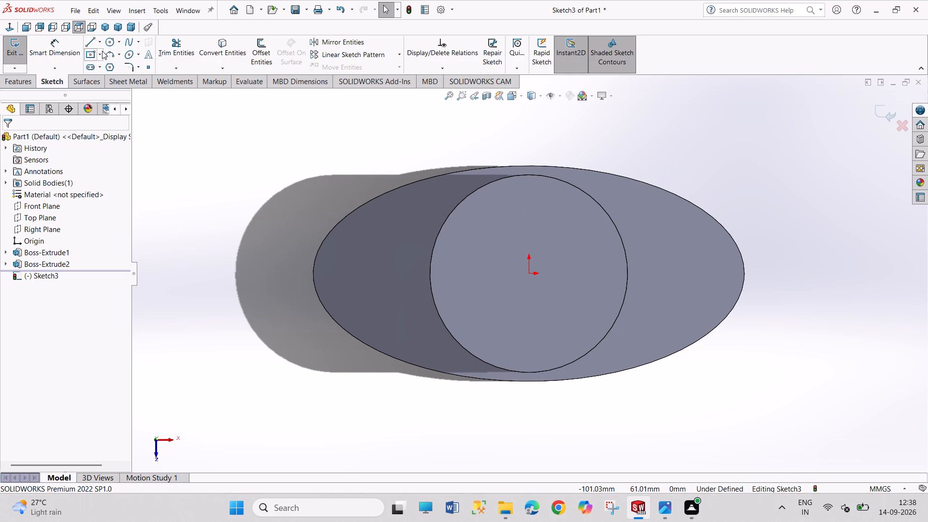
pyautogui.click(129, 54)
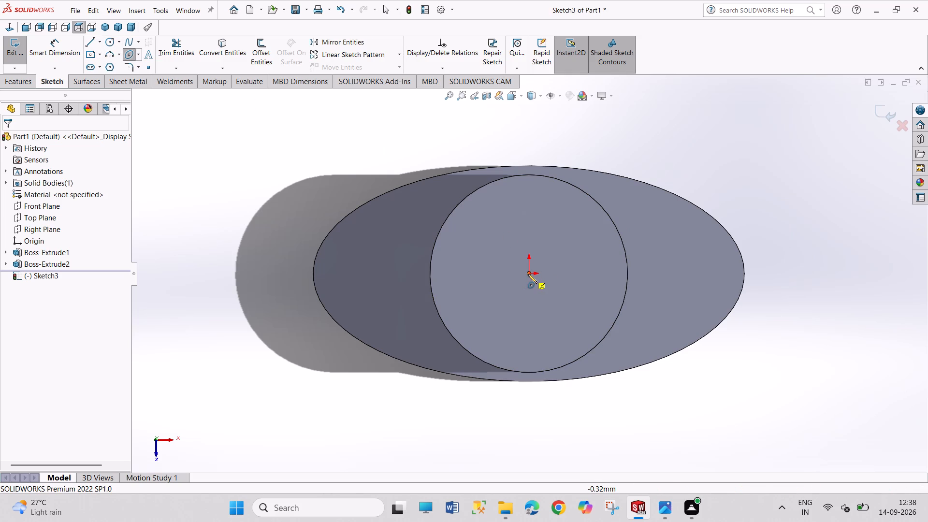
pyautogui.click(528, 274)
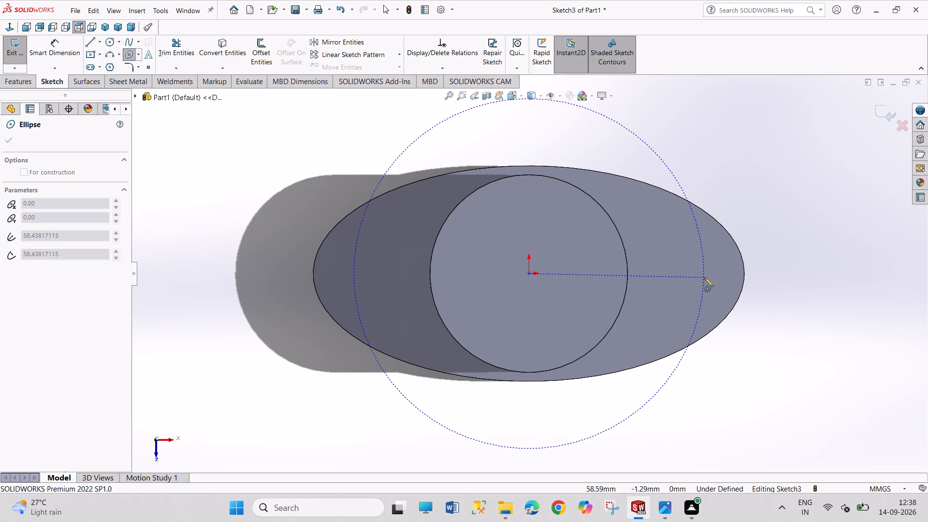
pyautogui.click(704, 277)
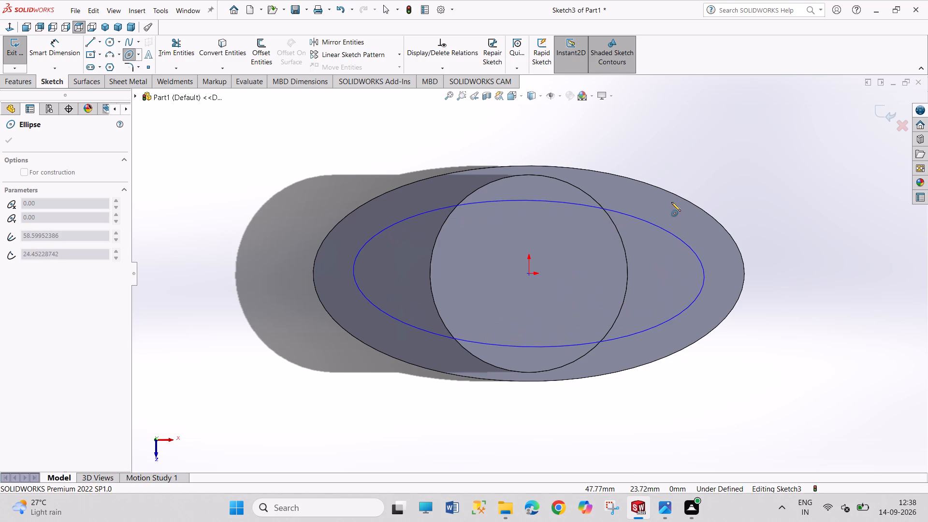
pyautogui.click(671, 202)
pyautogui.rightClick(779, 181)
pyautogui.click(793, 188)
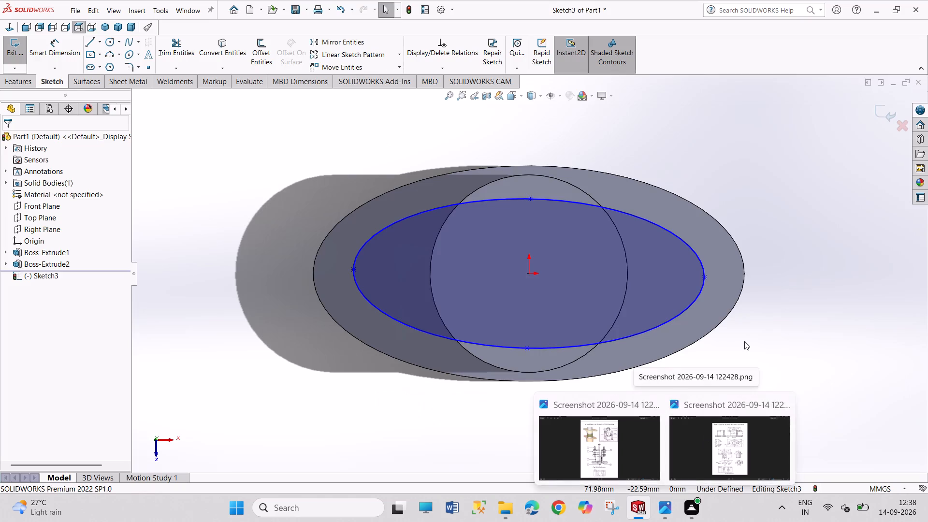
# Dimension the ellipse's minor semi-axis, from the origin to its lower vertex, as 36 mm.
pyautogui.moveTo(744, 341); pyautogui.dragTo(770, 198, button='right')
pyautogui.click(530, 275)
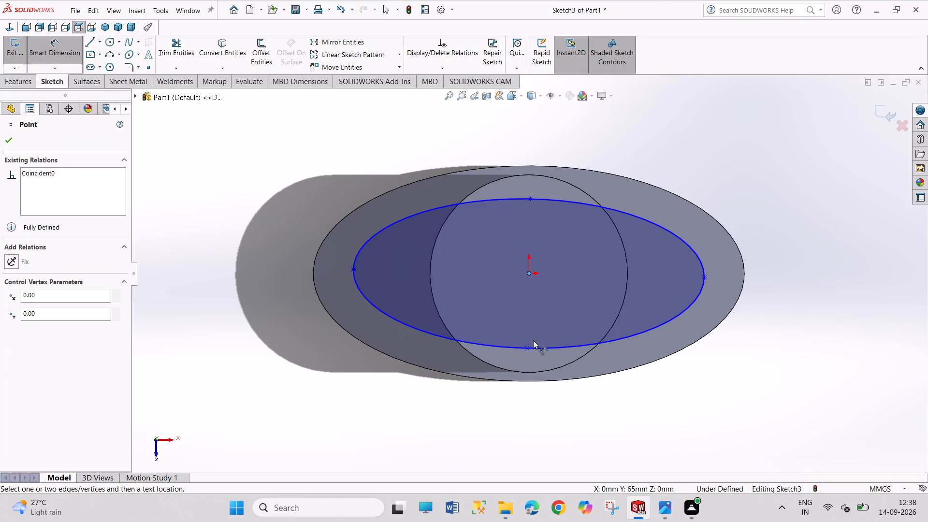
pyautogui.click(528, 348)
pyautogui.click(817, 326)
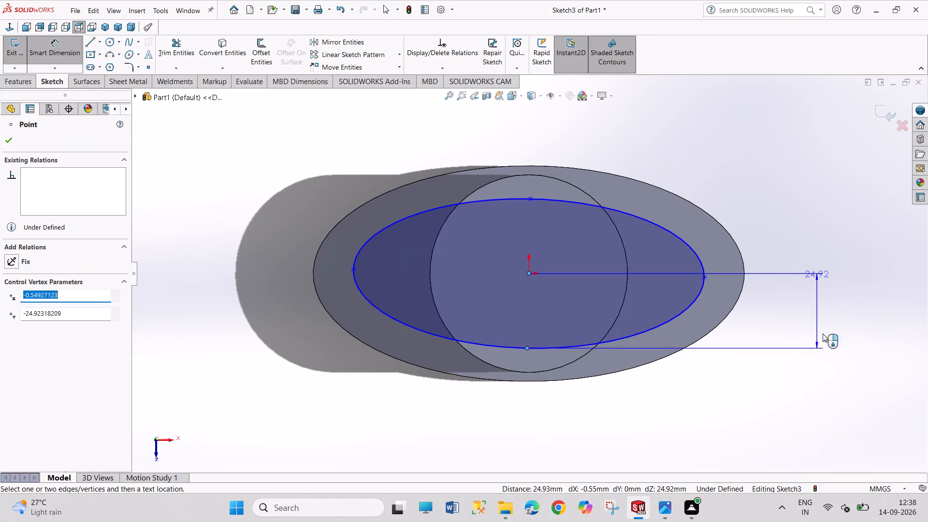
pyautogui.write('36')
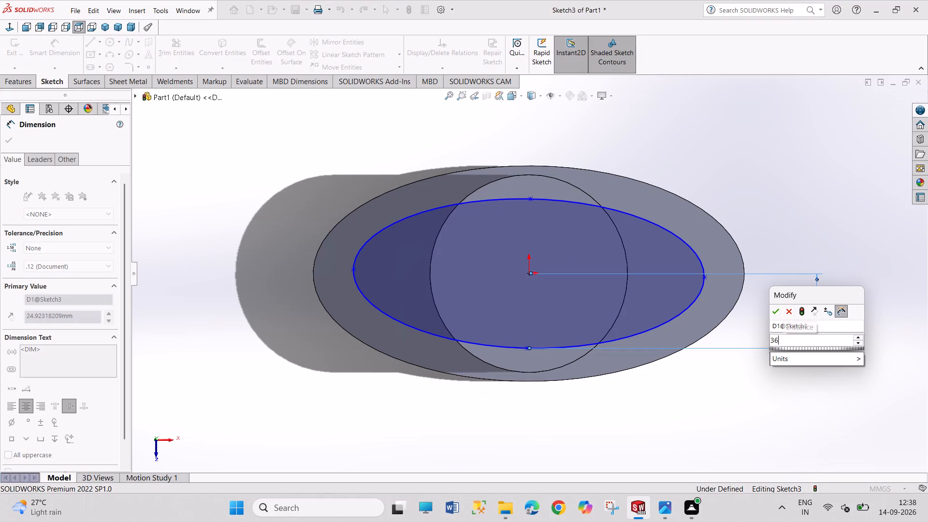
pyautogui.press('Return')
pyautogui.rightClick(809, 208)
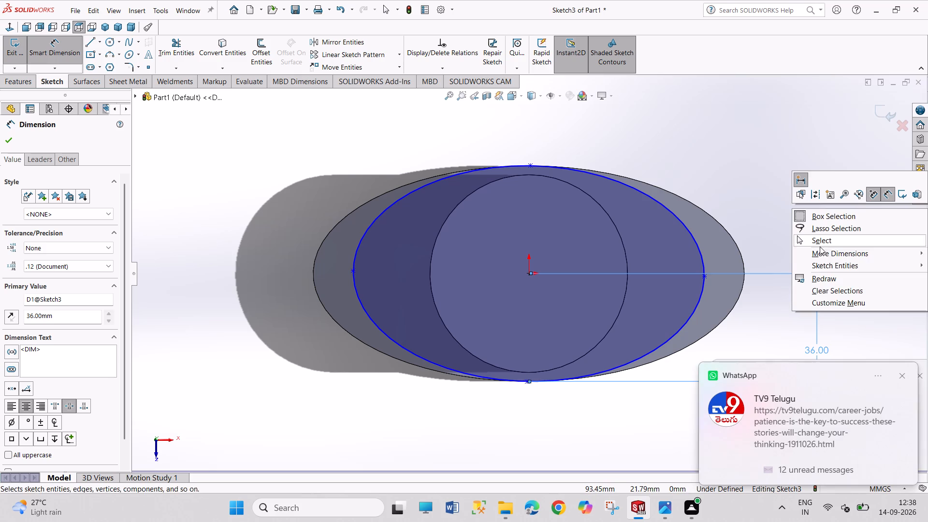
pyautogui.click(826, 241)
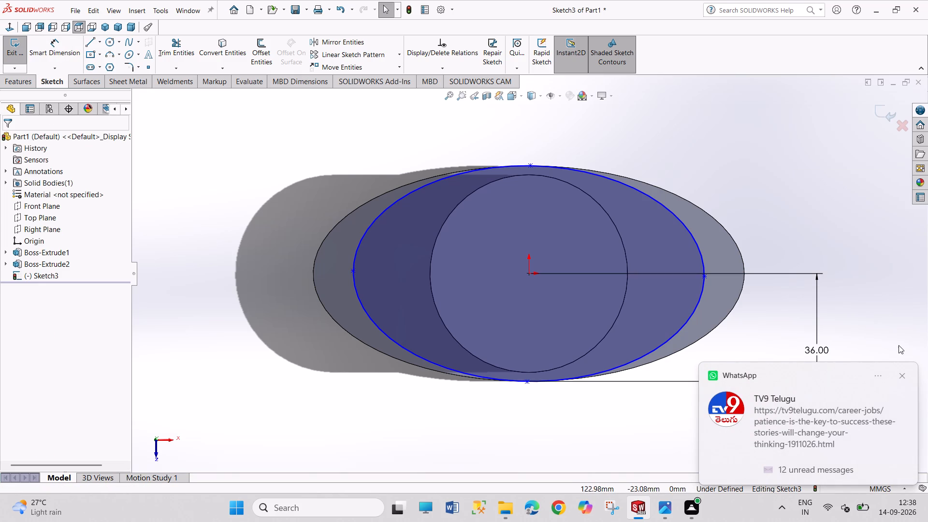
pyautogui.click(901, 377)
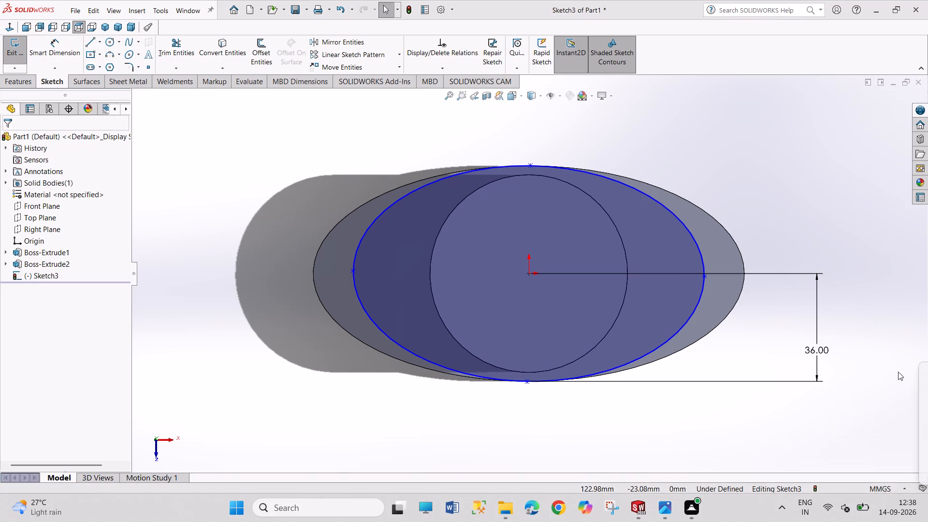
pyautogui.moveTo(780, 208); pyautogui.dragTo(832, 268)
pyautogui.moveTo(783, 207); pyautogui.dragTo(856, 287)
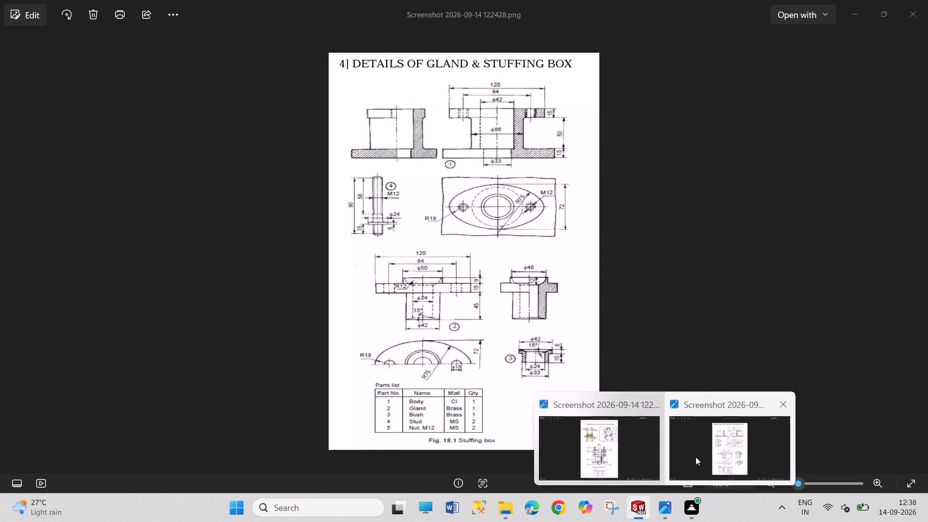
# Dimension the ellipse's full length between its two long-axis end points as 120 mm, with the text placed above the outline.
pyautogui.moveTo(781, 242); pyautogui.dragTo(765, 115, button='right')
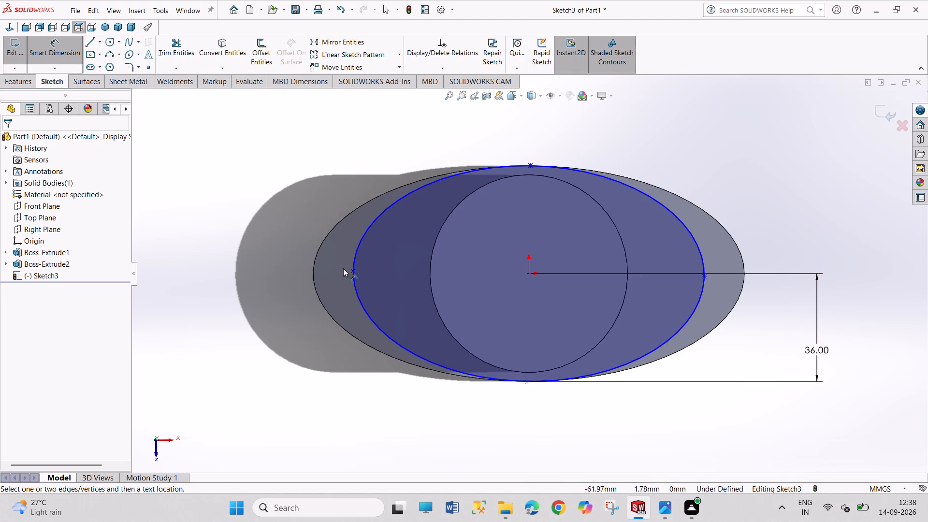
pyautogui.click(351, 270)
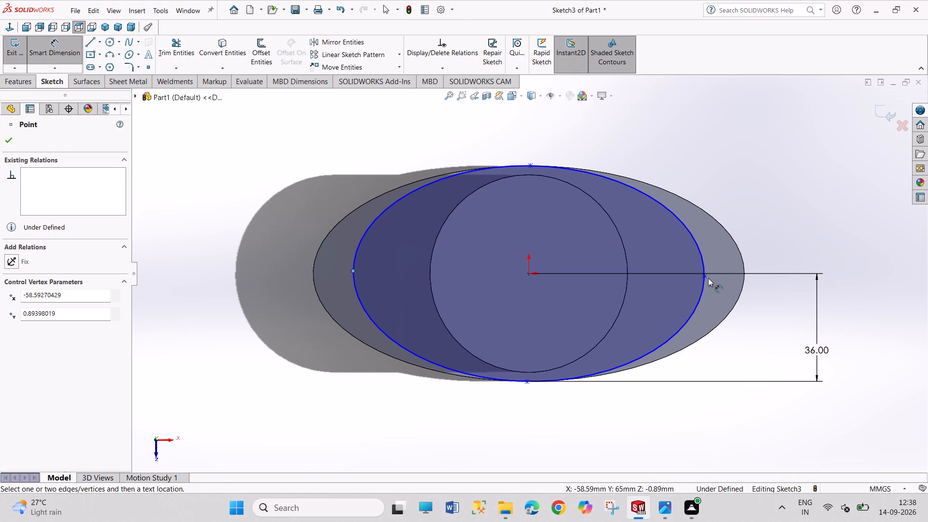
pyautogui.click(706, 276)
pyautogui.click(543, 138)
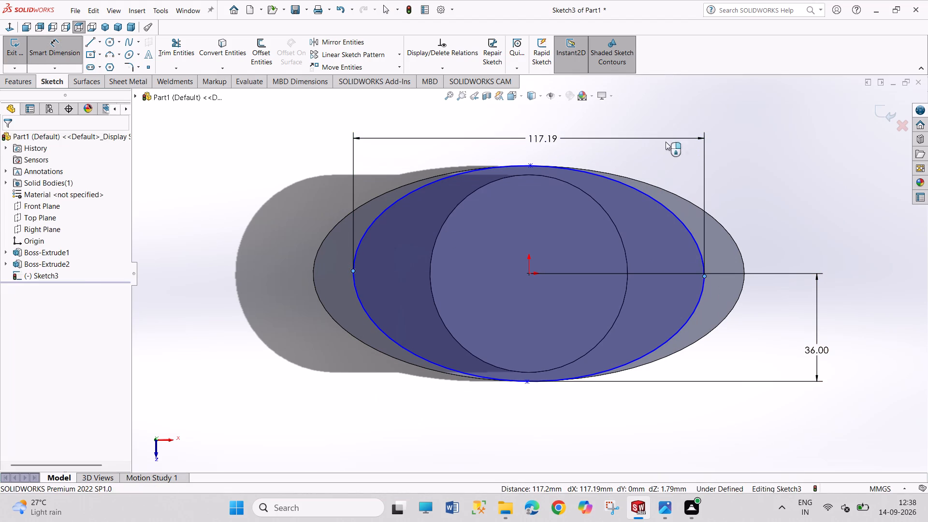
pyautogui.write('120')
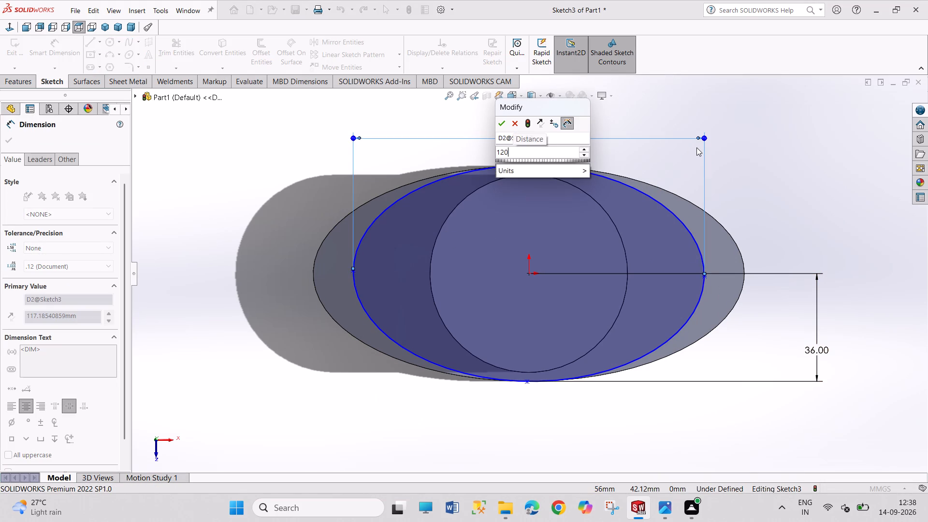
pyautogui.press('Return')
pyautogui.rightClick(775, 183)
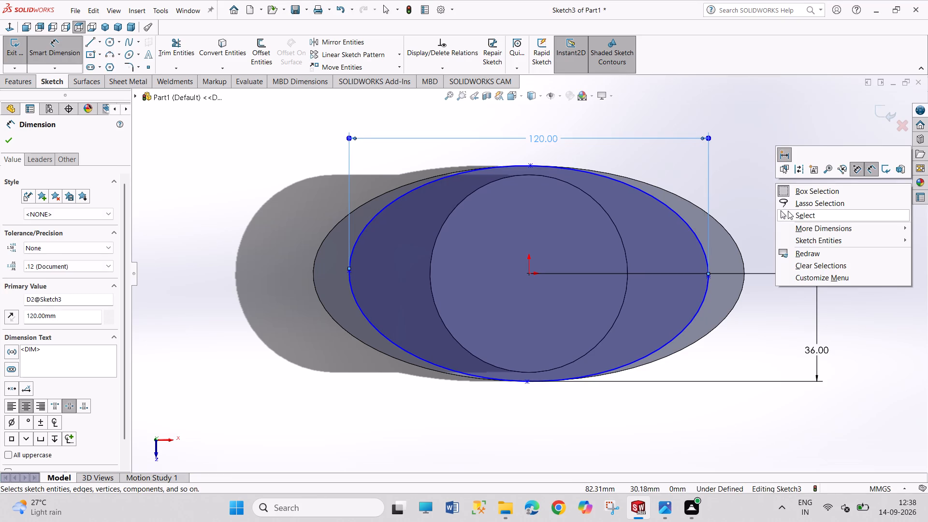
pyautogui.click(790, 217)
# Apply a Horizontal relation to the ellipse's two long-axis end points and the origin.
pyautogui.click(348, 272)
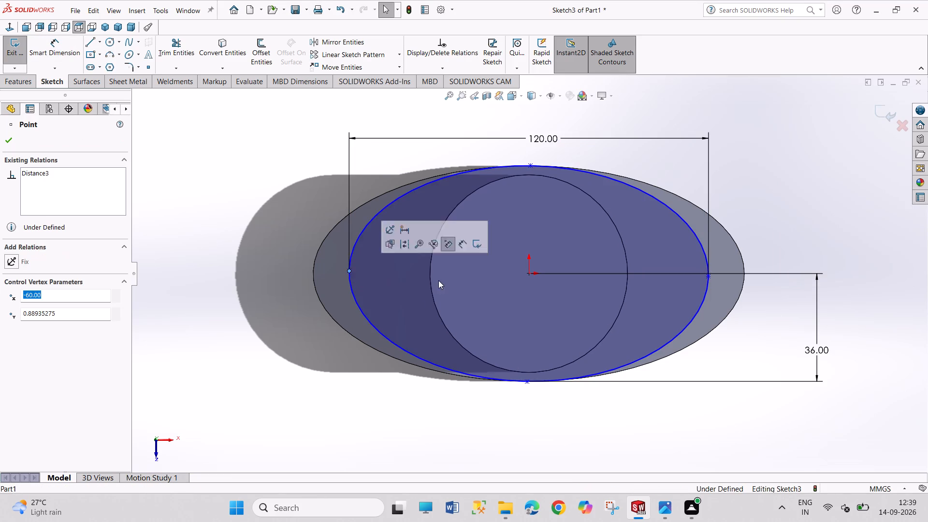
pyautogui.keyDown('ctrl'); pyautogui.click(530, 275); pyautogui.keyUp('ctrl')
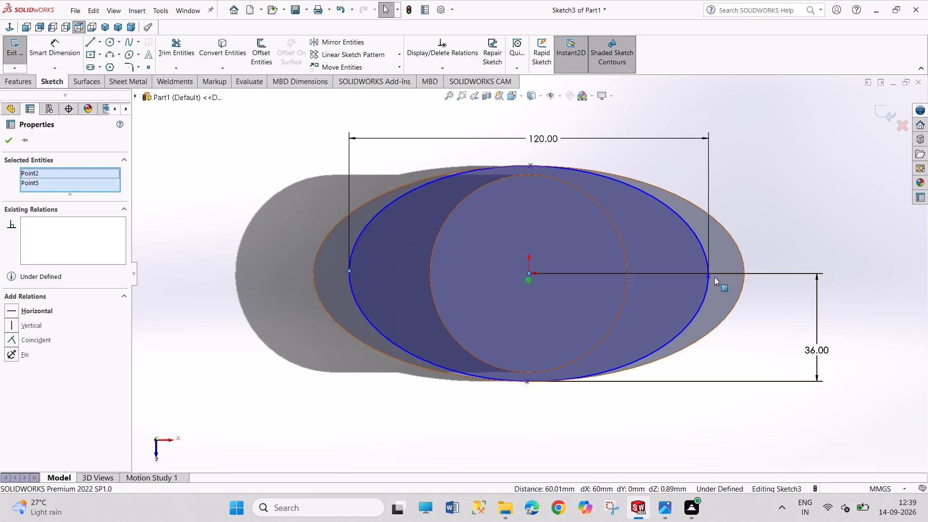
pyautogui.keyDown('ctrl'); pyautogui.click(709, 278); pyautogui.keyUp('ctrl')
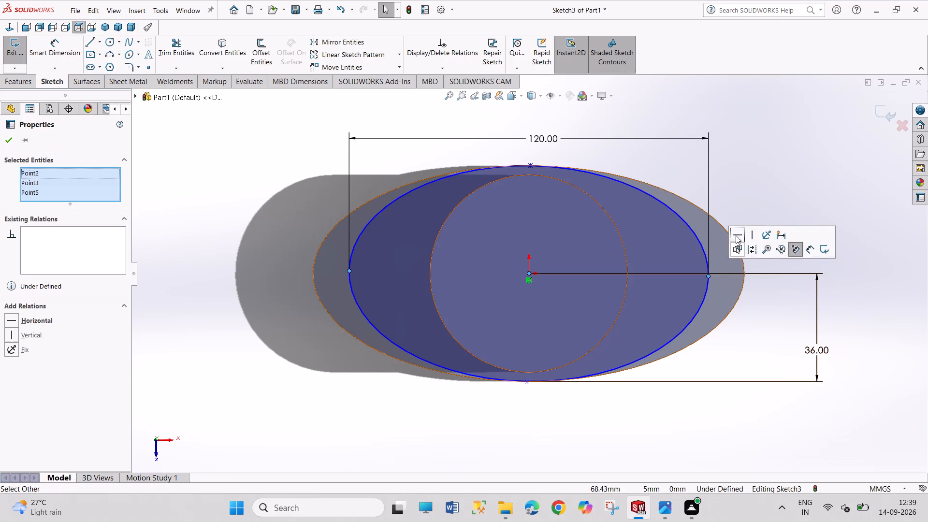
pyautogui.click(735, 233)
pyautogui.moveTo(746, 180); pyautogui.dragTo(779, 200)
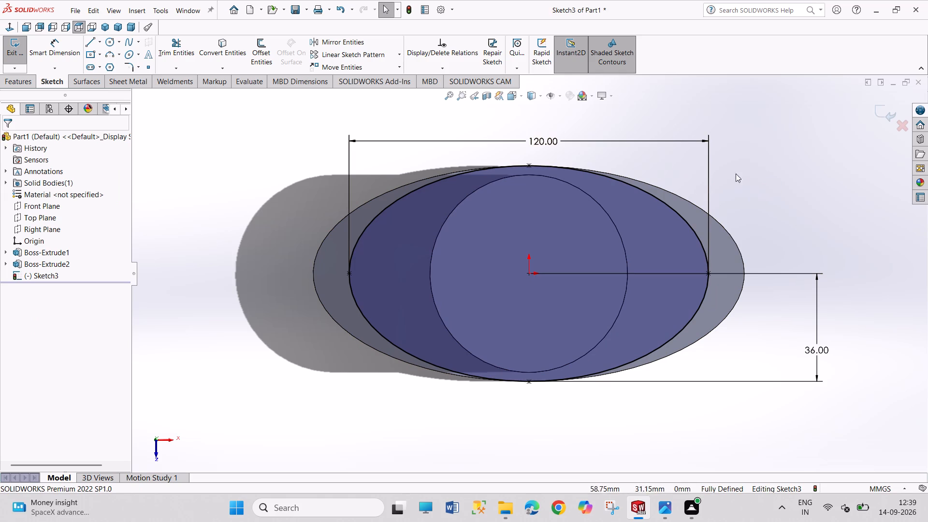
pyautogui.moveTo(759, 157); pyautogui.dragTo(779, 217)
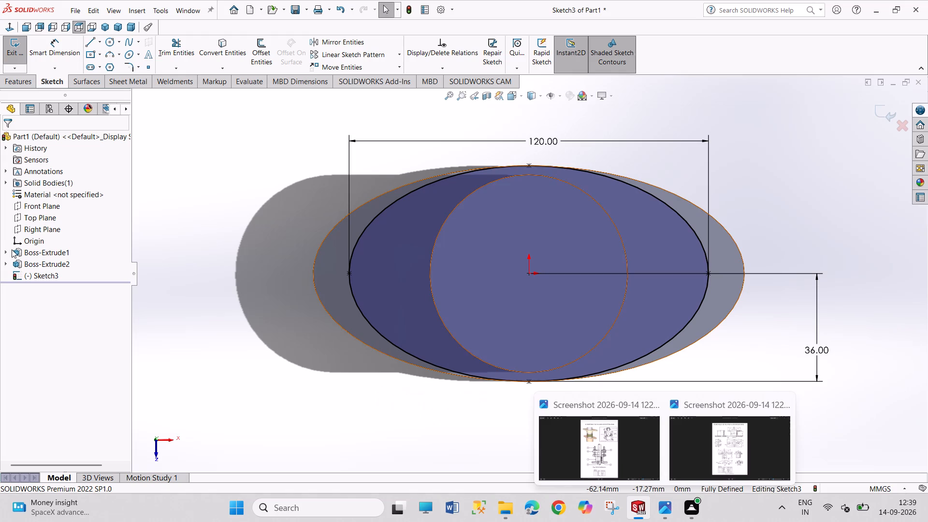
# Draw two circles about 10 mm in diameter on the ellipse's long axis, one on each side of the central cylinder.
pyautogui.click(109, 43)
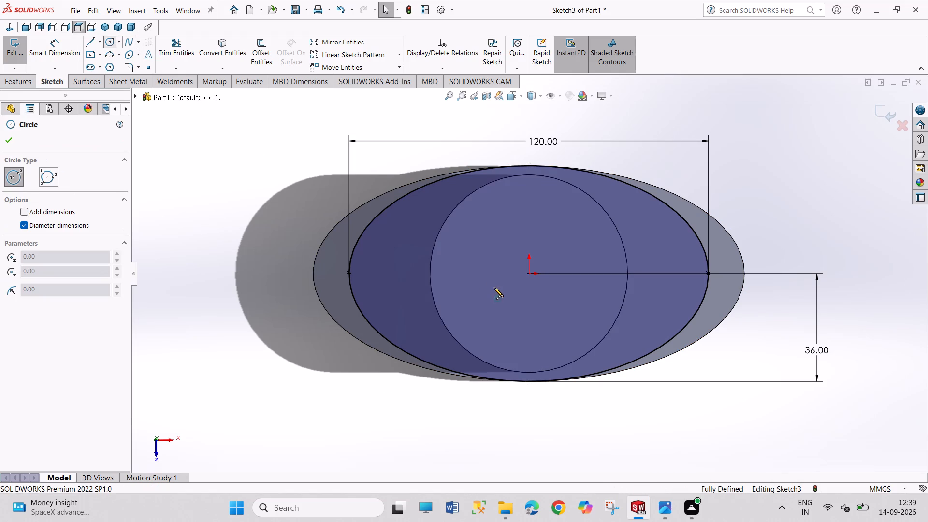
pyautogui.click(399, 276)
pyautogui.click(406, 288)
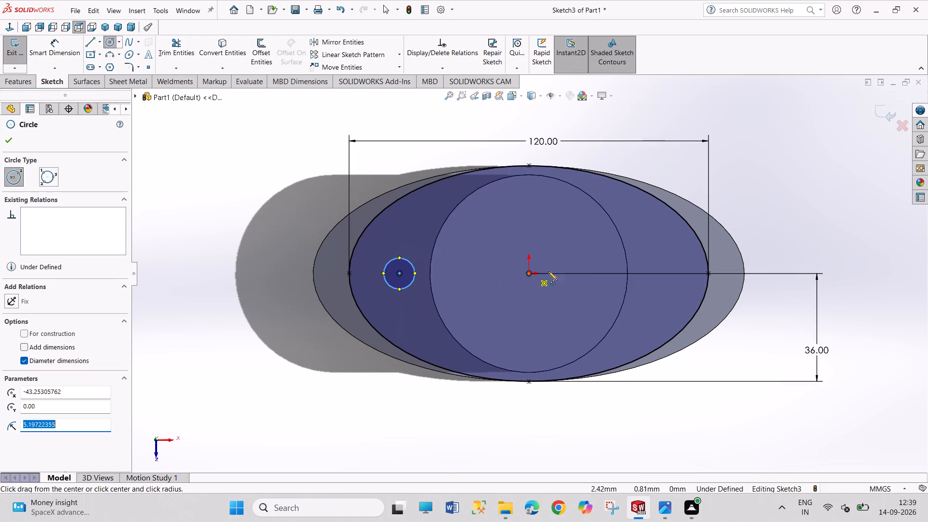
pyautogui.click(672, 274)
pyautogui.click(678, 286)
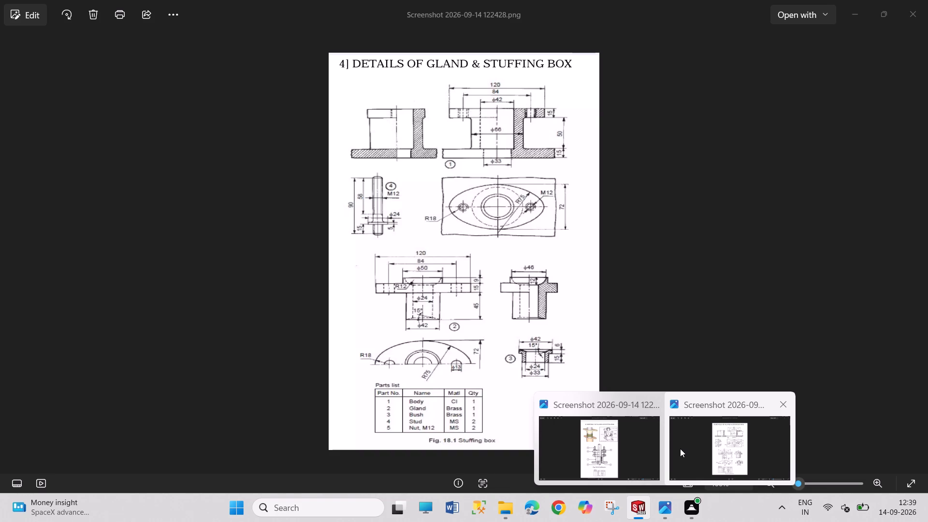
# Dimension the centre-to-centre distance between the two small circles as 84 mm, with the text placed below the ellipse.
pyautogui.moveTo(237, 386); pyautogui.dragTo(218, 227, button='right')
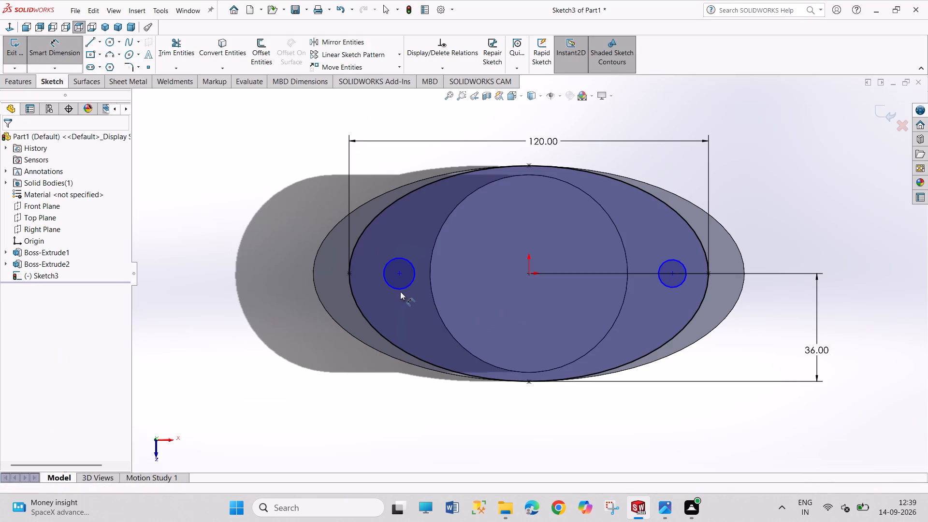
pyautogui.click(401, 273)
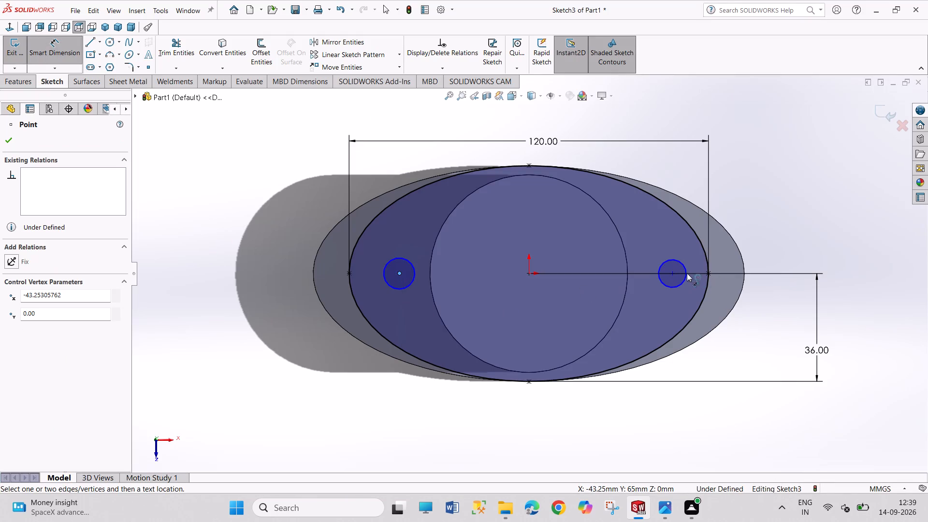
pyautogui.click(674, 273)
pyautogui.click(556, 413)
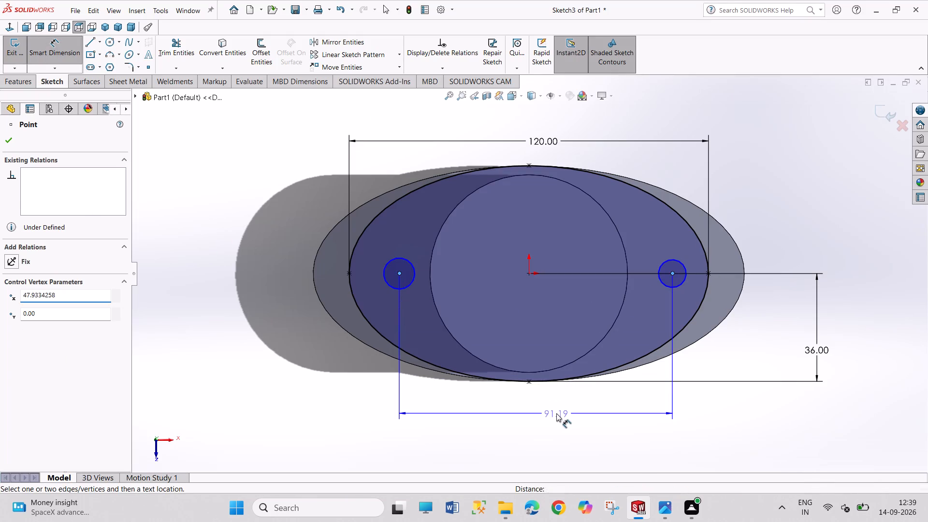
pyautogui.write('84')
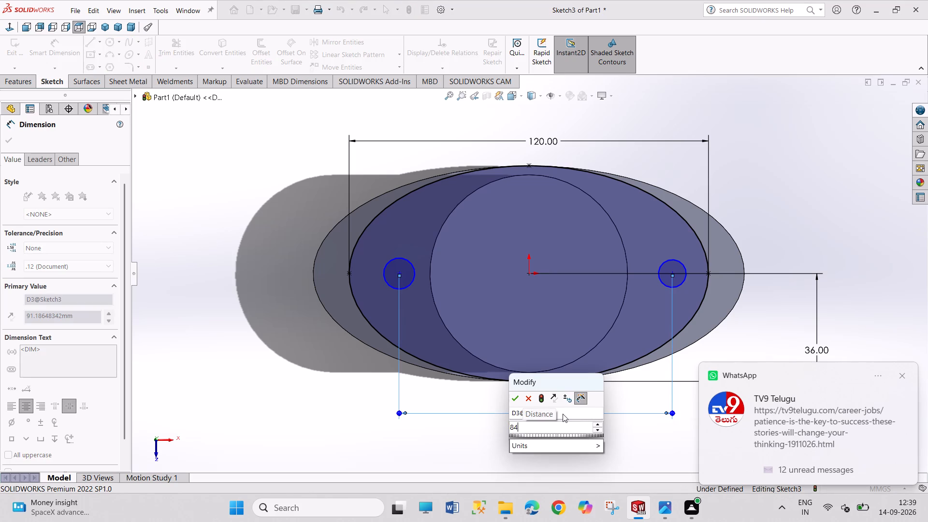
pyautogui.press('Return')
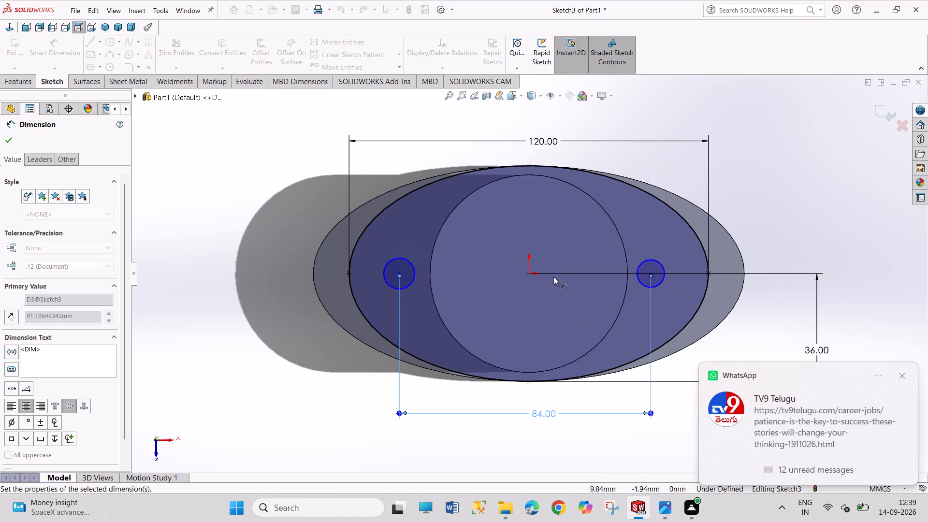
# Dimension the distance from the origin to the centre of the small circle on the positive X side as 42 mm.
pyautogui.click(527, 272)
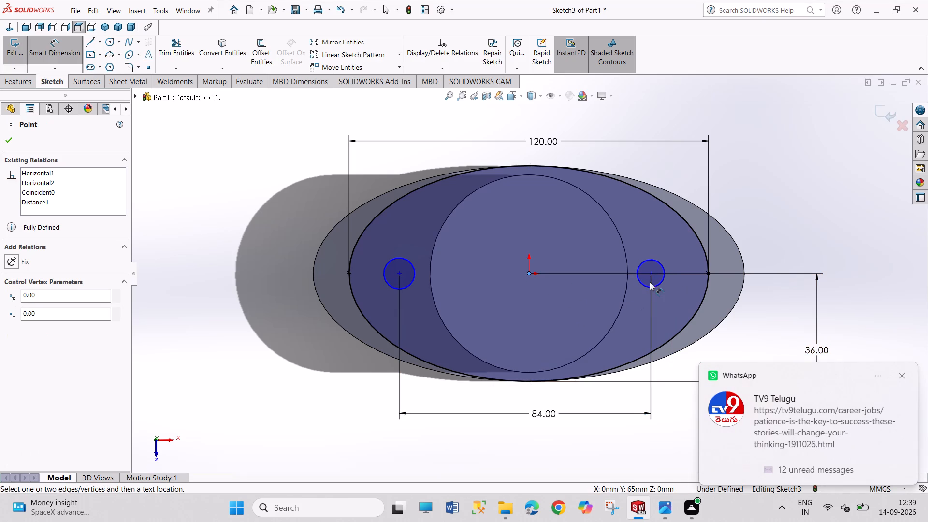
pyautogui.moveTo(651, 273); pyautogui.dragTo(651, 277)
pyautogui.moveTo(605, 399); pyautogui.dragTo(610, 401)
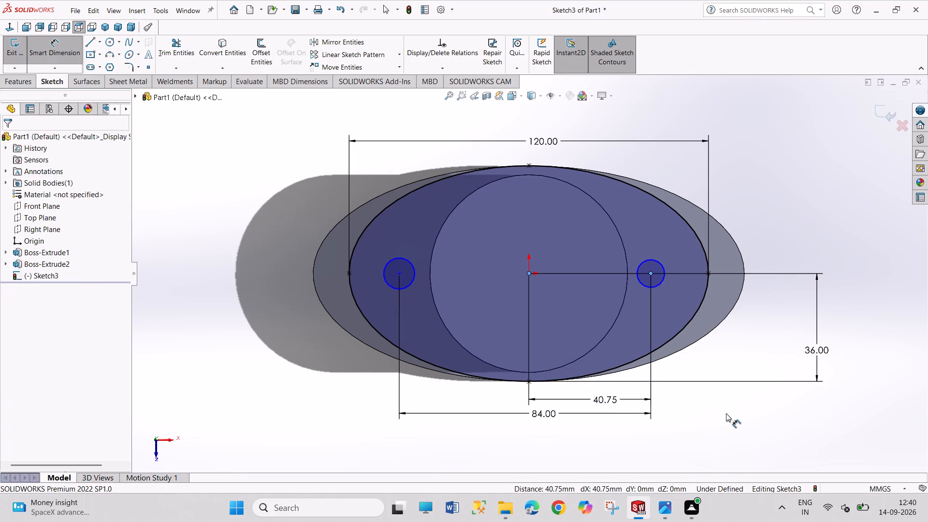
pyautogui.write('42')
pyautogui.press('Return')
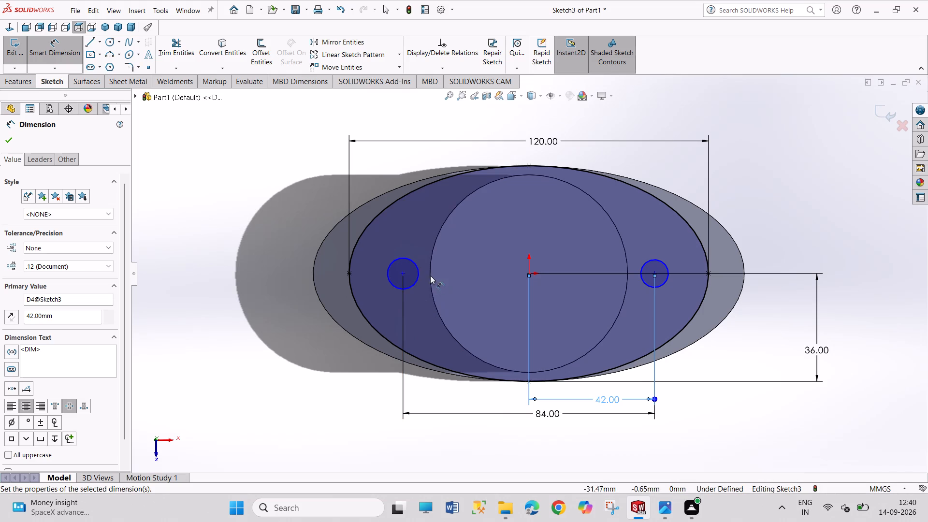
# Dimension the diameter of the small circle on the negative X side as 36 mm, with the text outside the flange outline.
pyautogui.click(390, 281)
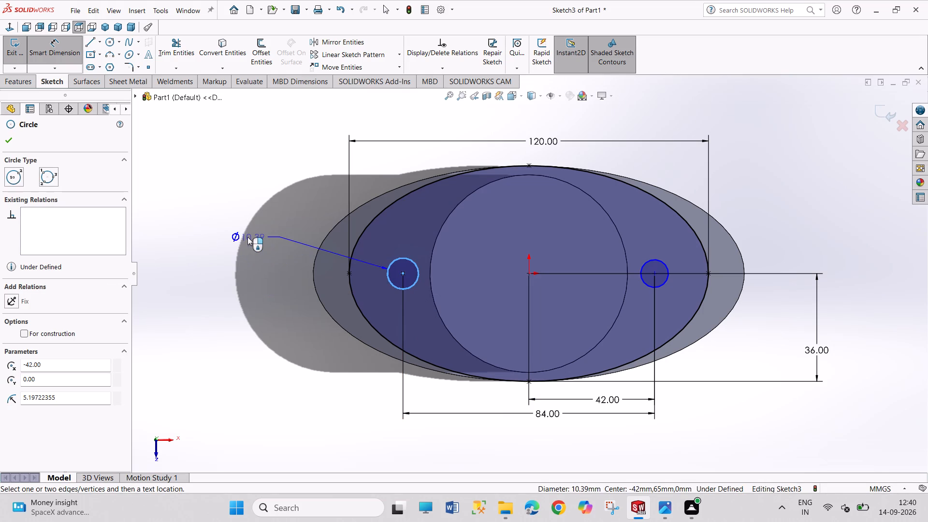
pyautogui.click(247, 237)
pyautogui.press('6')
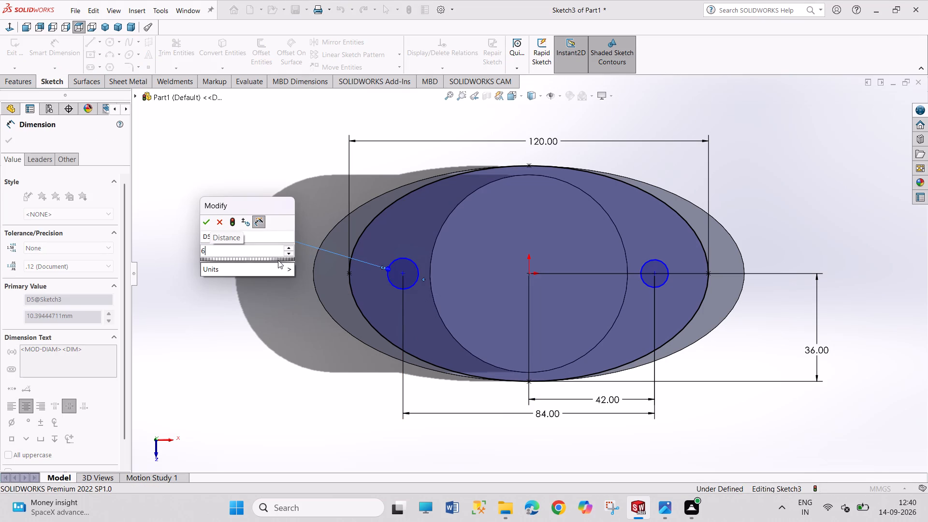
pyautogui.press('BackSpace')
pyautogui.write('36')
pyautogui.press('Return')
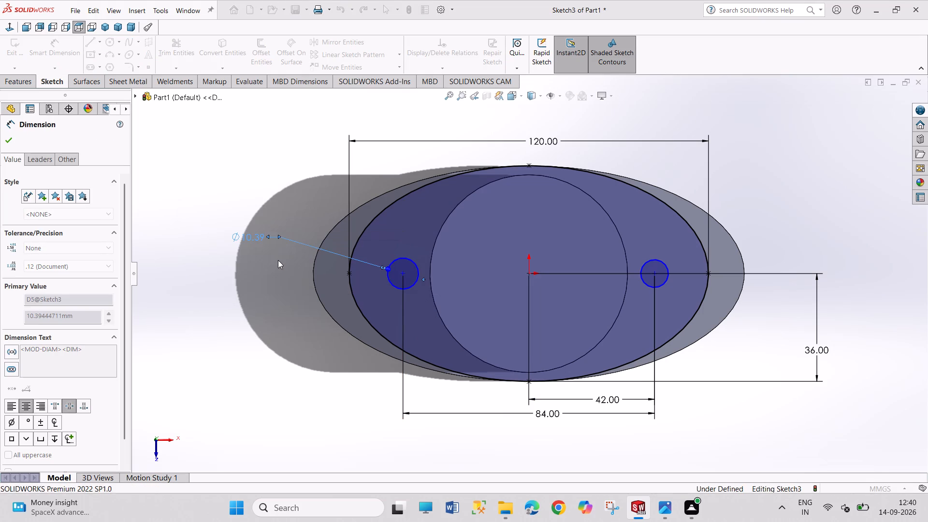
pyautogui.rightClick(263, 376)
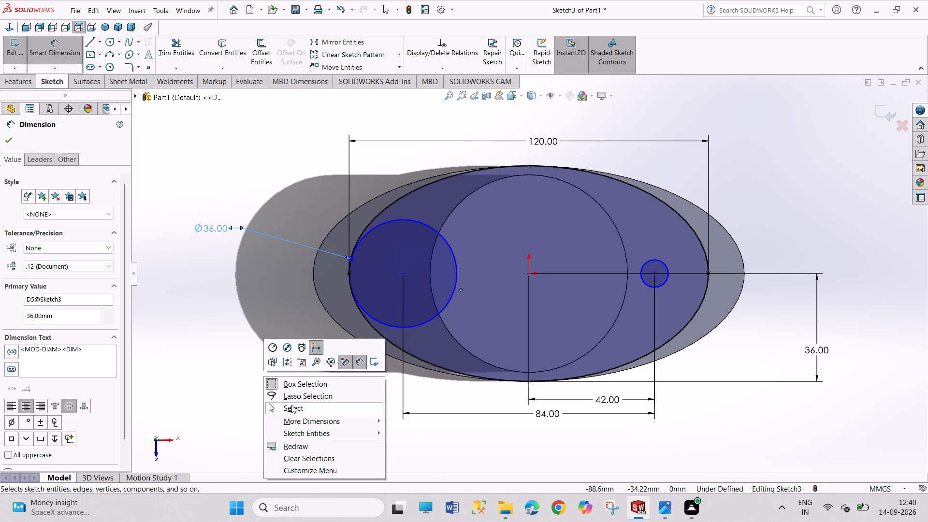
pyautogui.click(291, 405)
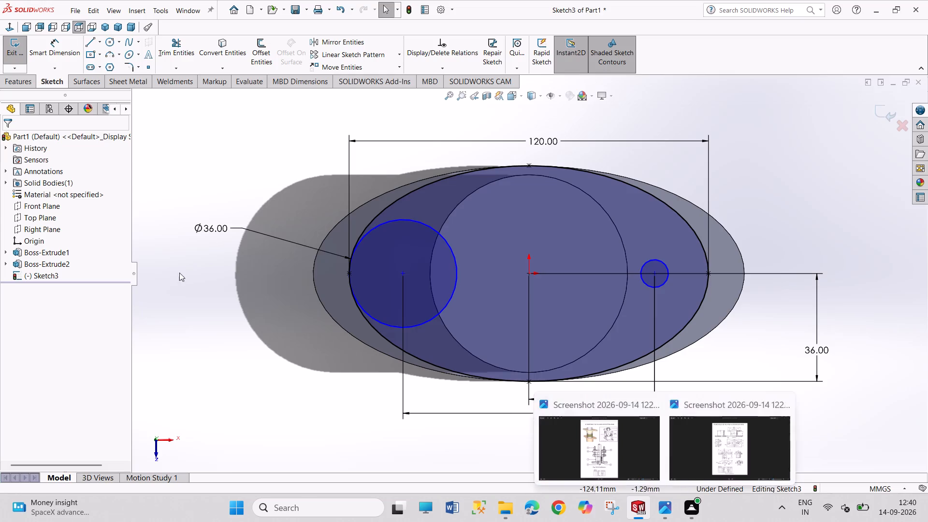
# Set the diameter of the circle on the negative X side to 12 mm.
pyautogui.doubleClick(206, 225)
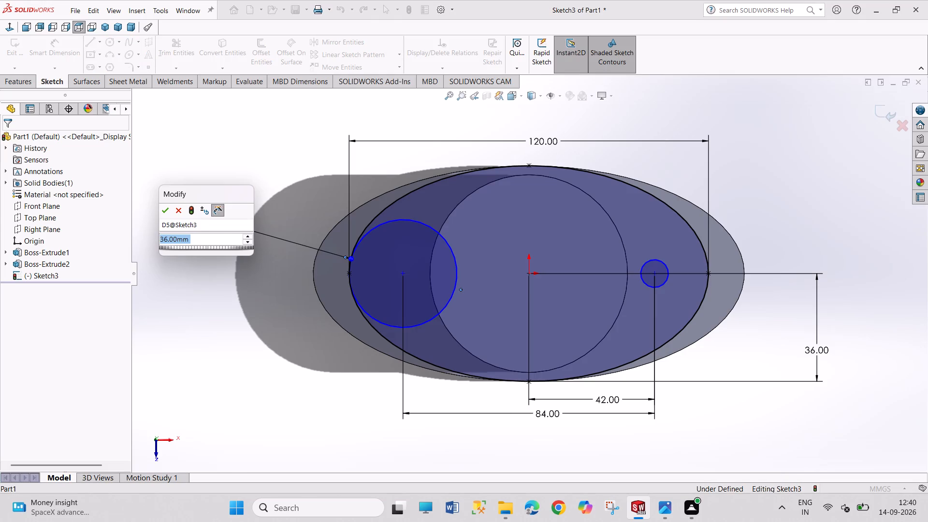
pyautogui.write('12')
pyautogui.press('Return')
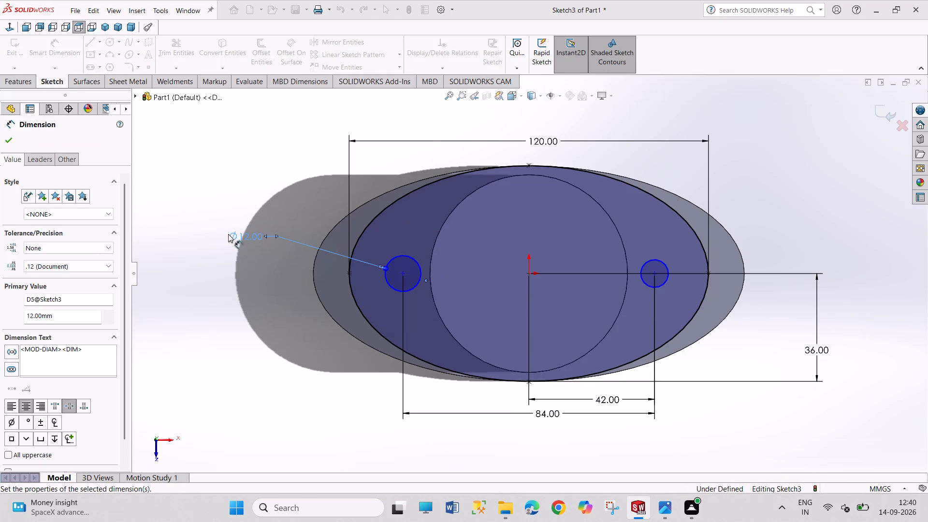
# Dimension the diameter of the small circle on the positive X side as 12 mm, with the text outside the flange outline.
pyautogui.moveTo(261, 336); pyautogui.dragTo(263, 285, button='right')
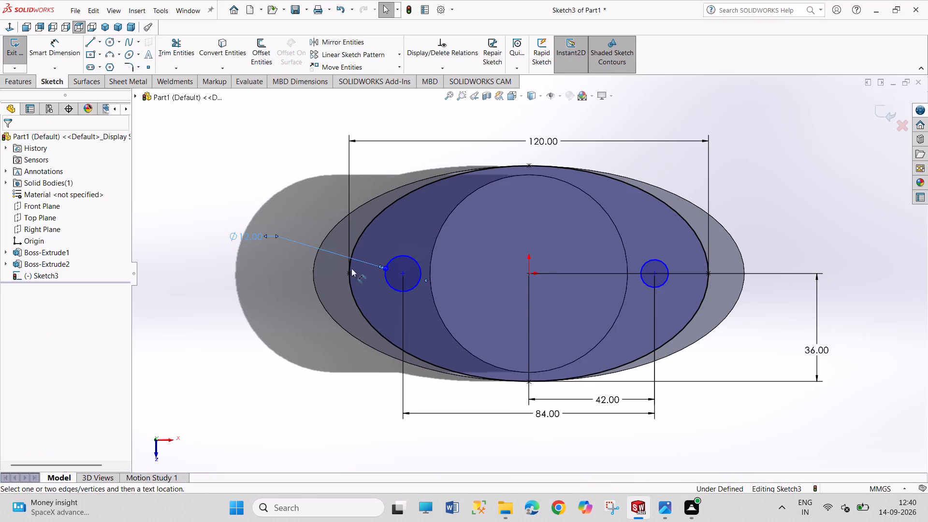
pyautogui.click(667, 266)
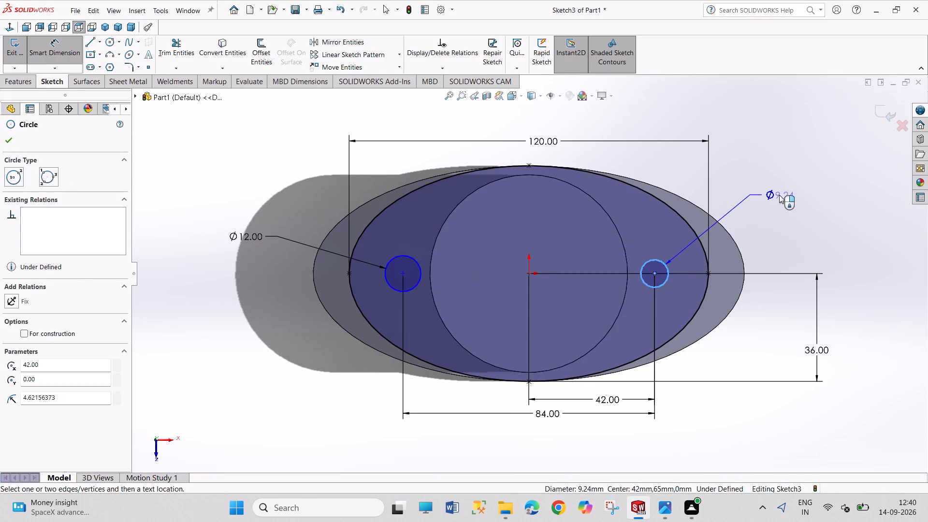
pyautogui.click(779, 195)
pyautogui.write('12')
pyautogui.press('Return')
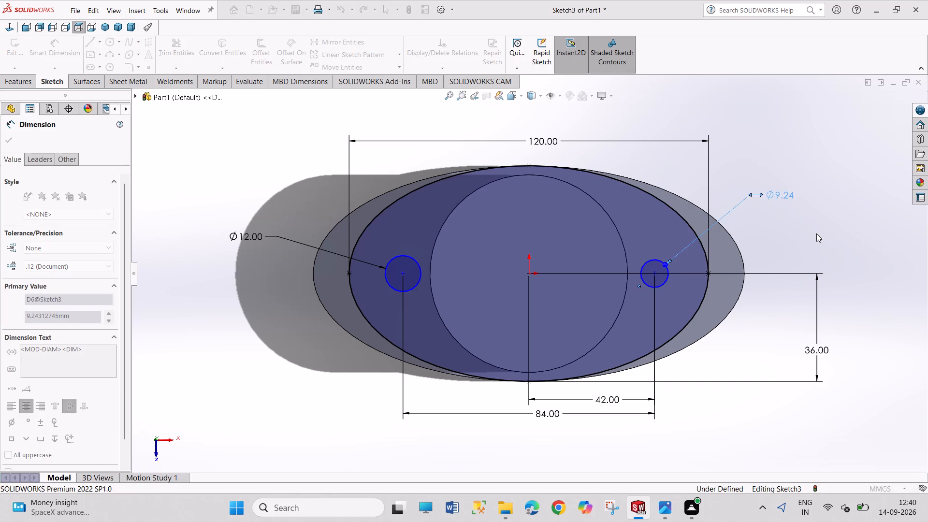
pyautogui.rightClick(805, 237)
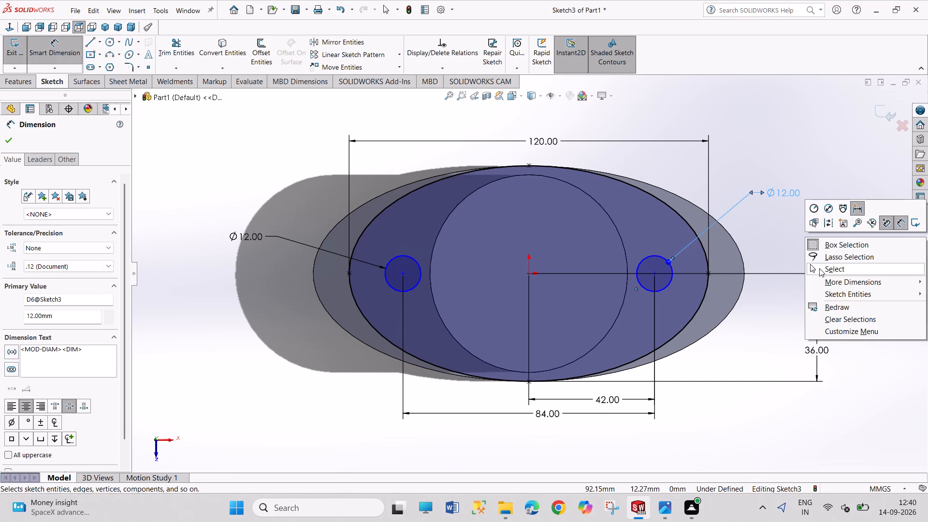
pyautogui.click(819, 268)
# Add a horizontal relation between the centres of both 12 mm circles and the origin.
pyautogui.click(402, 274)
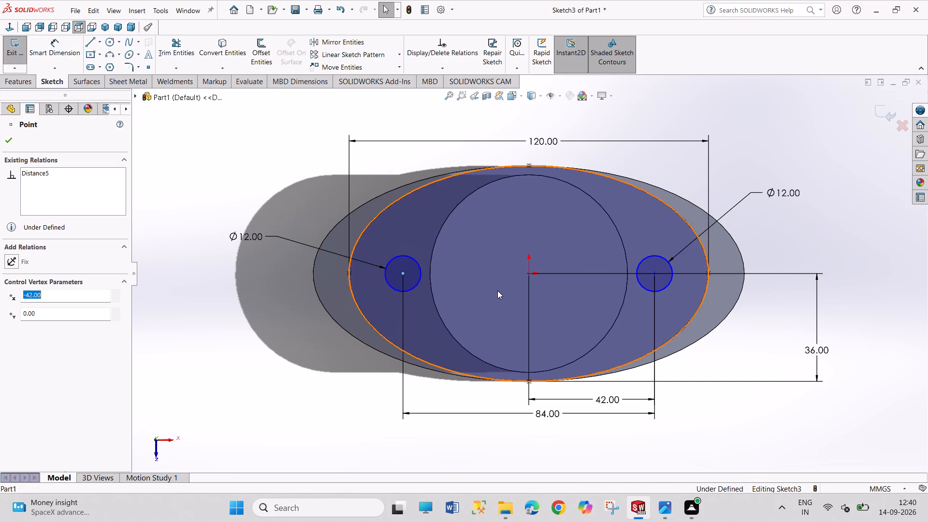
pyautogui.keyDown('ctrl'); pyautogui.click(530, 274); pyautogui.keyUp('ctrl')
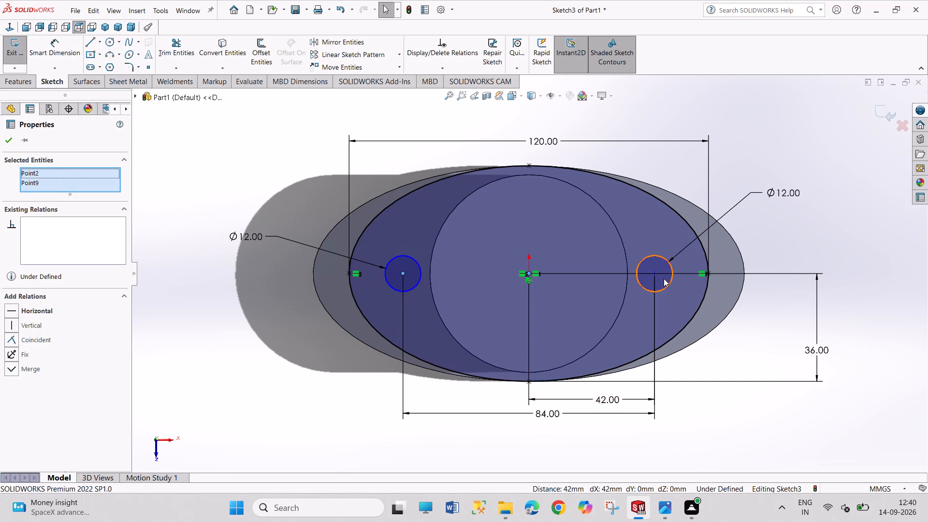
pyautogui.keyDown('ctrl'); pyautogui.click(656, 273); pyautogui.keyUp('ctrl')
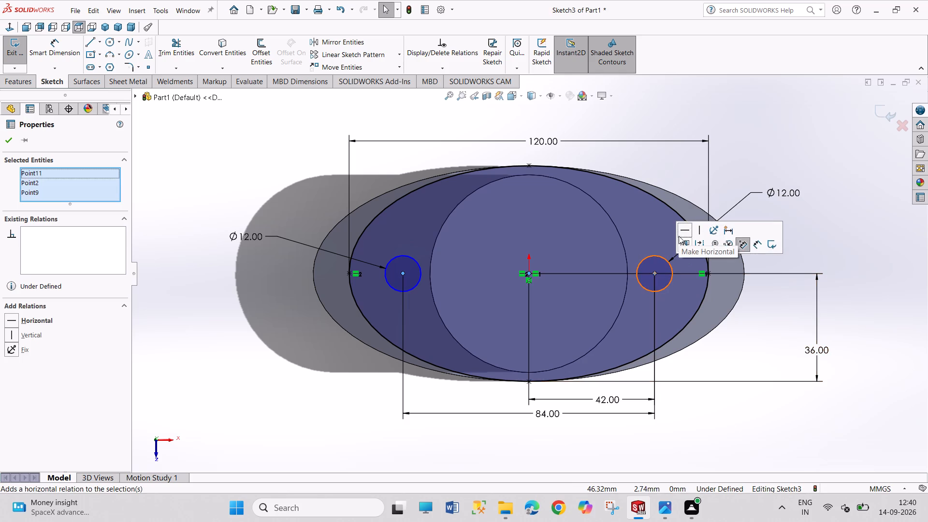
pyautogui.click(681, 229)
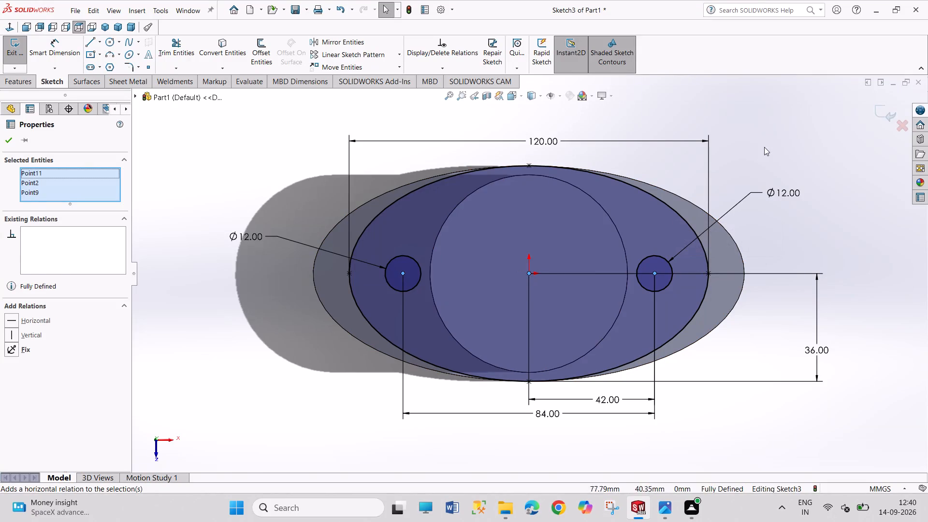
pyautogui.moveTo(765, 140); pyautogui.dragTo(776, 160)
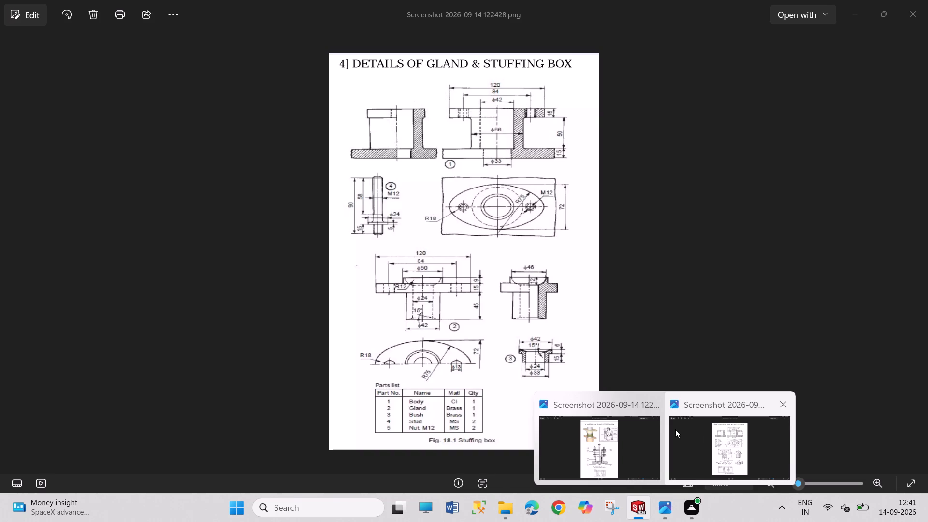
# Extrude the elliptical flange profile with its two stud holes to a blind depth of 15 mm, merged with the body.
pyautogui.click(10, 51)
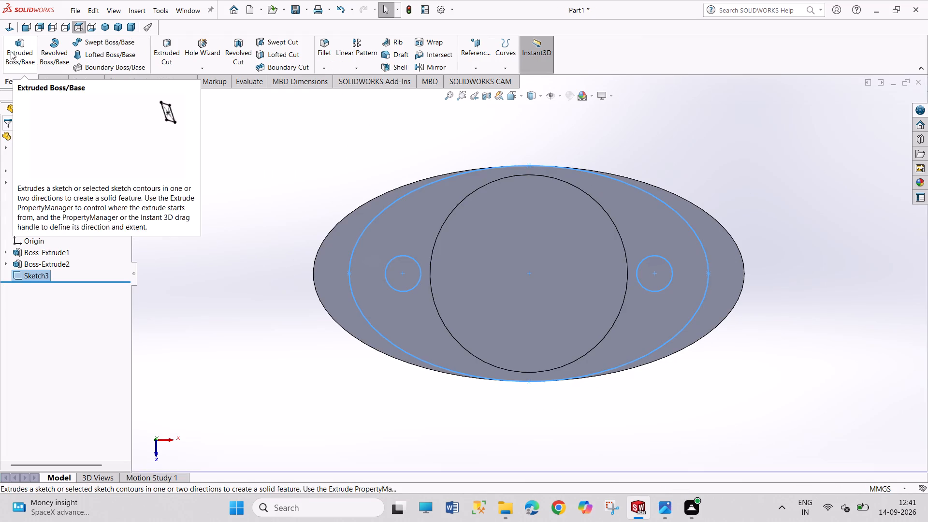
pyautogui.click(12, 51)
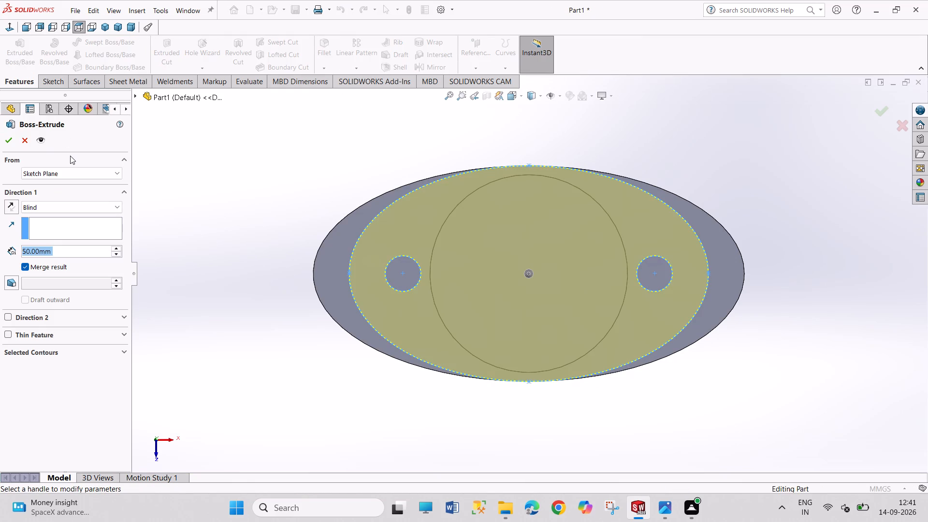
pyautogui.write('15')
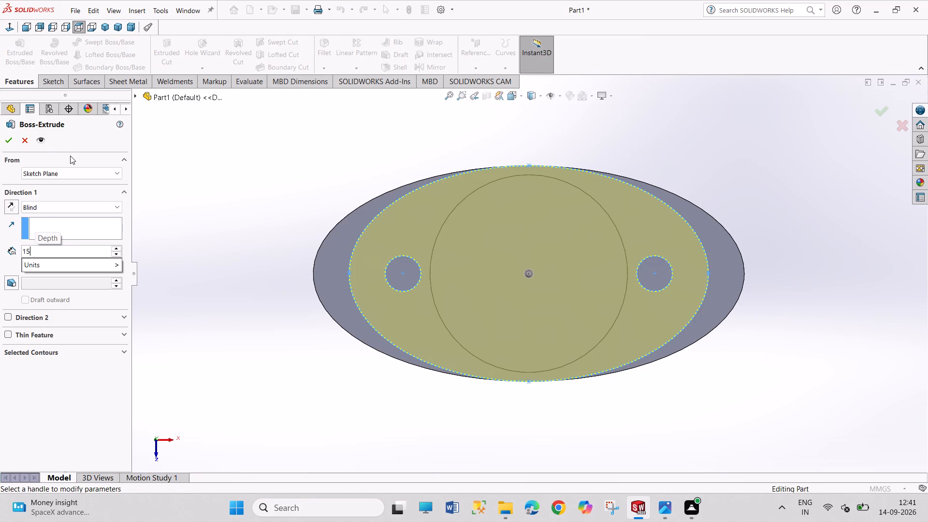
pyautogui.press('Return')
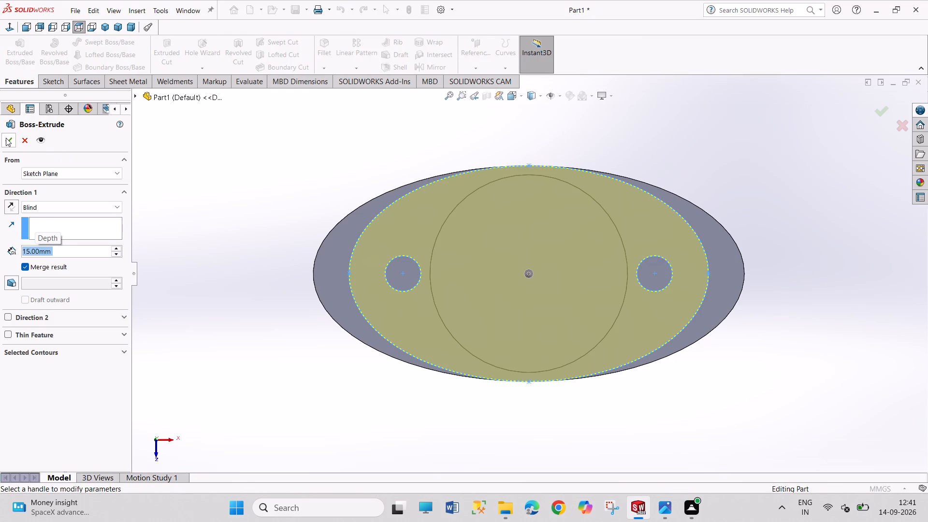
pyautogui.click(6, 139)
pyautogui.moveTo(177, 186); pyautogui.dragTo(235, 319)
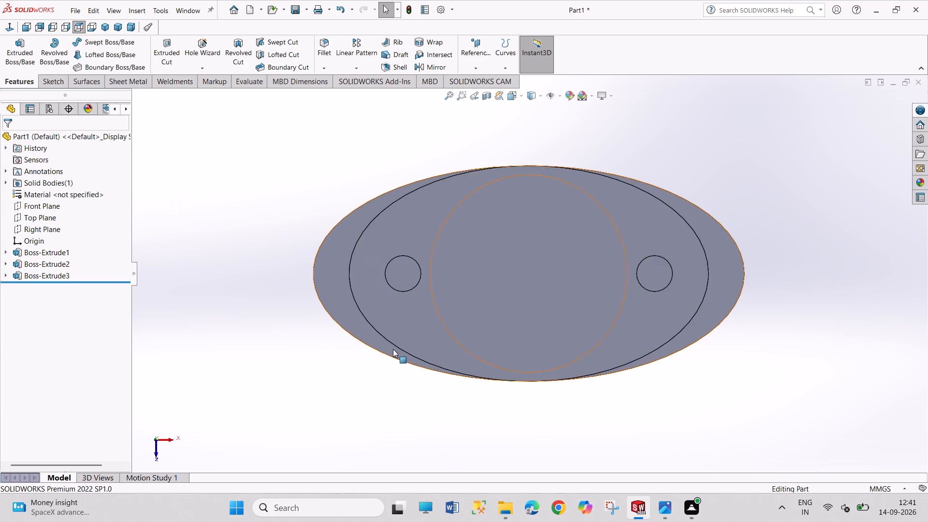
# Start a sketch on the upper face of the top flange and draw a circle about 37 mm in diameter centred on the origin.
pyautogui.click(491, 301)
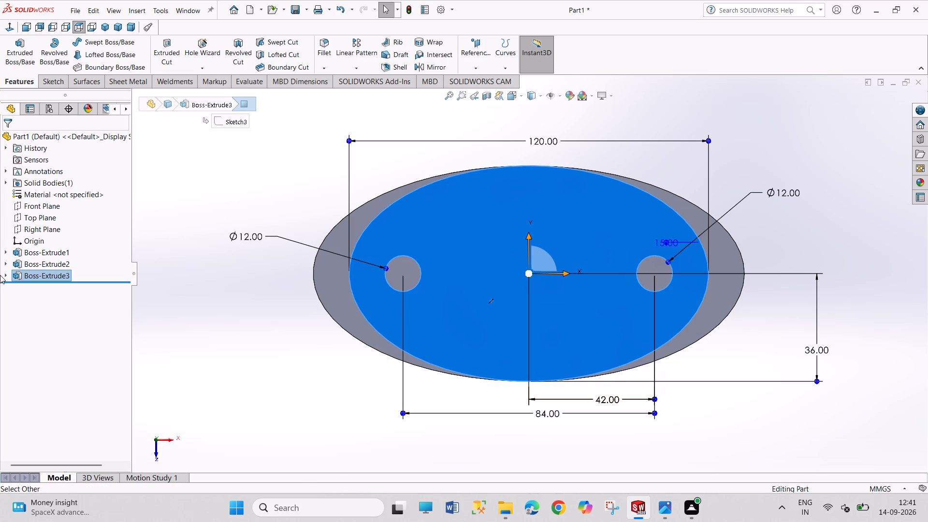
pyautogui.click(263, 320)
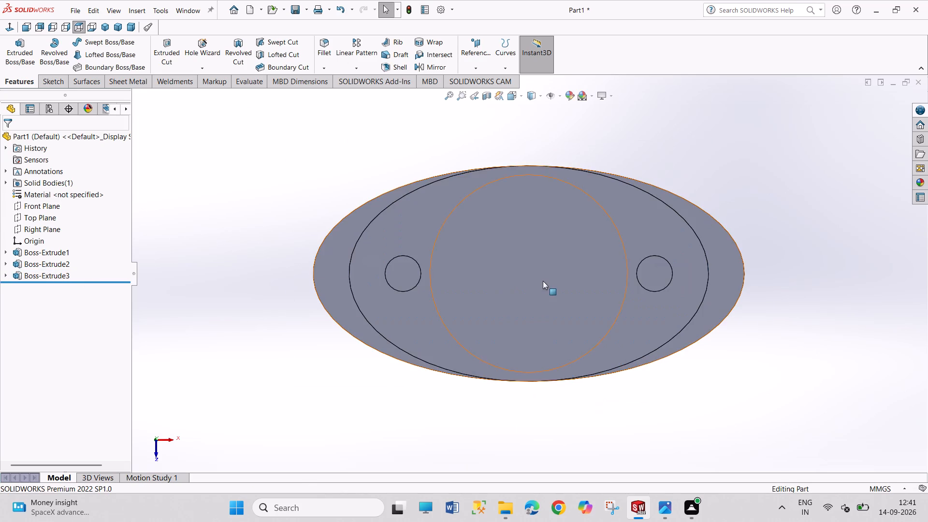
pyautogui.click(544, 281)
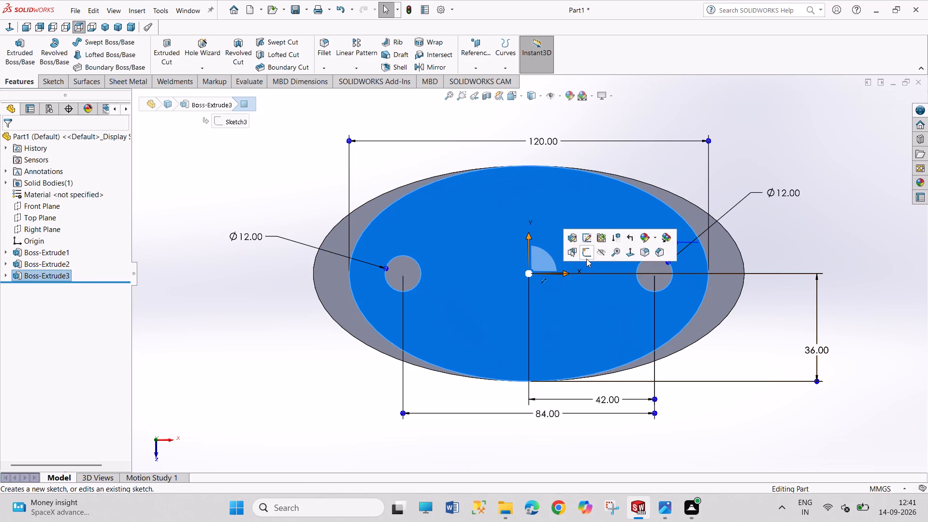
pyautogui.click(586, 259)
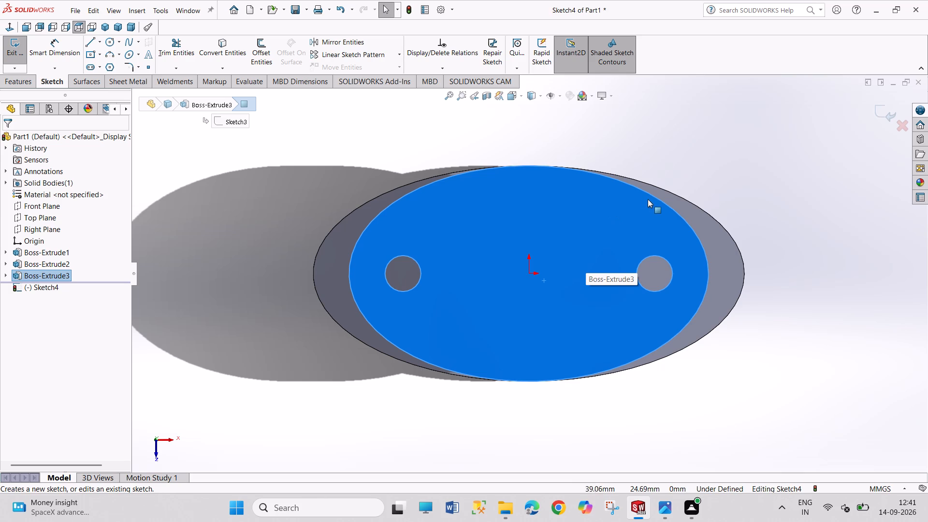
pyautogui.click(113, 37)
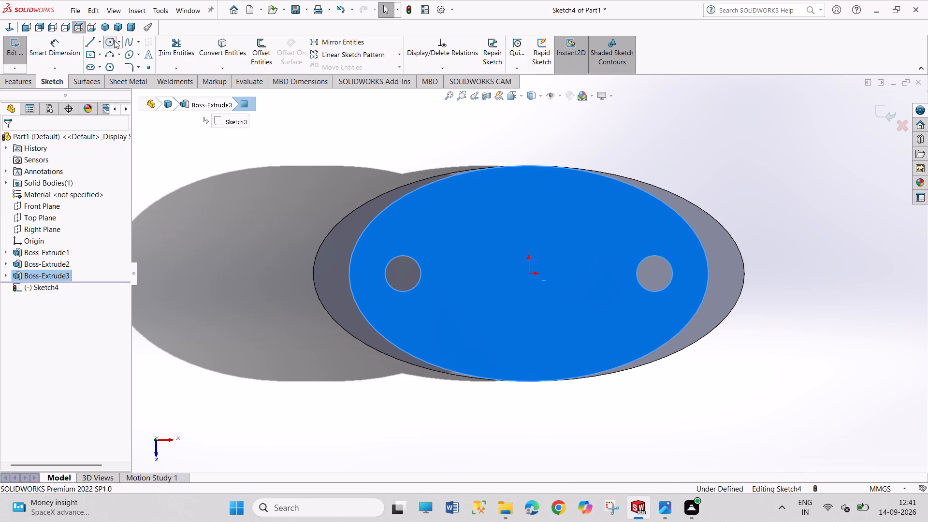
pyautogui.click(530, 275)
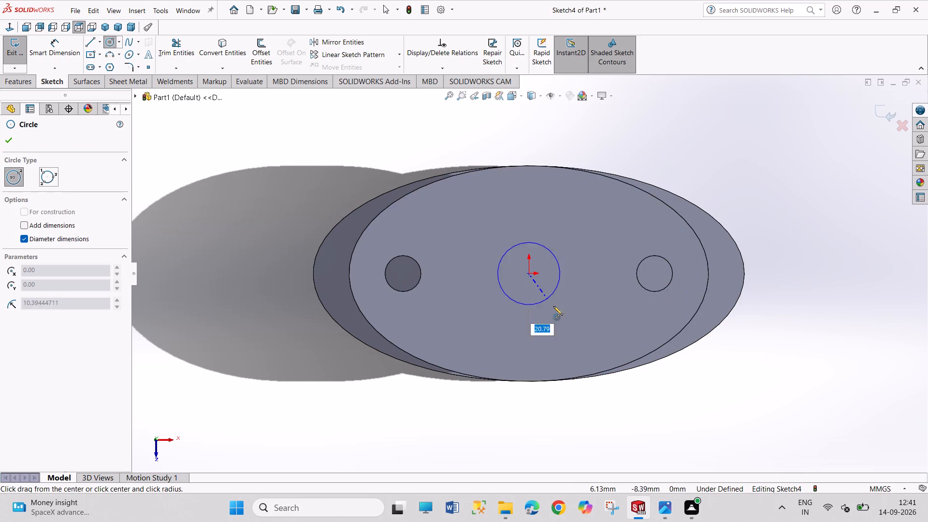
pyautogui.click(564, 317)
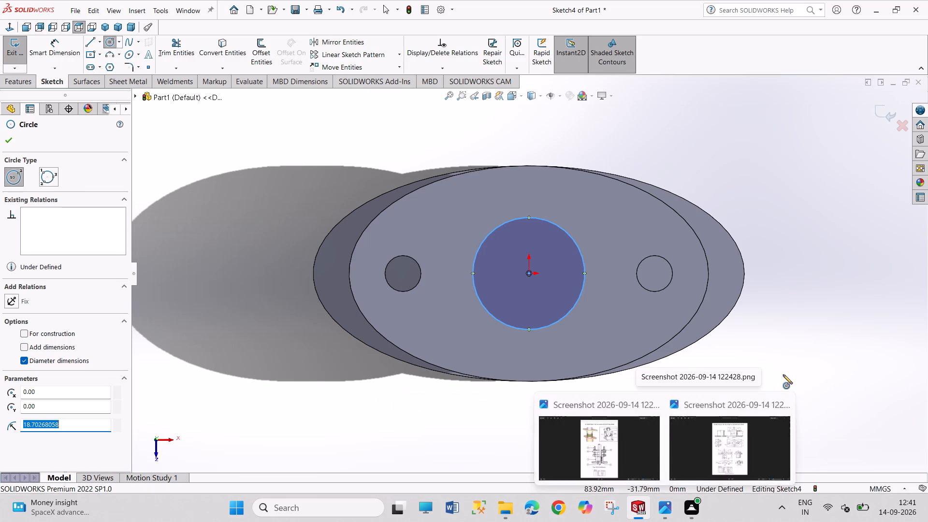
# Dimension the central circle's diameter as 42 mm, with the text outside the flange outline.
pyautogui.moveTo(789, 403); pyautogui.dragTo(742, 178, button='right')
pyautogui.click(556, 224)
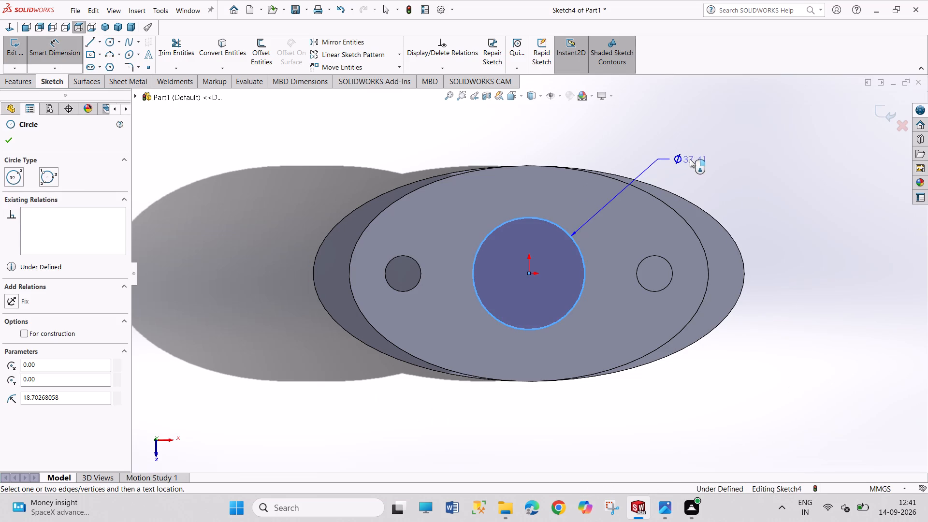
pyautogui.click(690, 159)
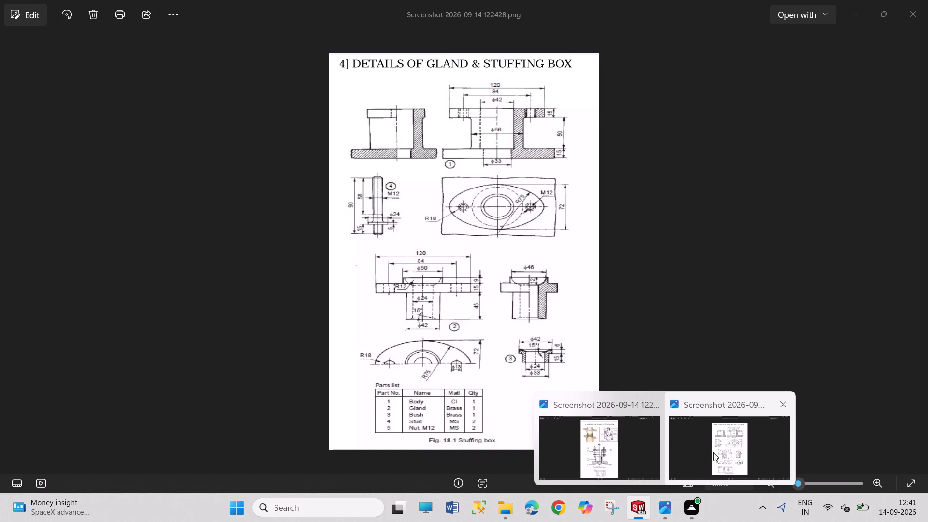
pyautogui.write('42')
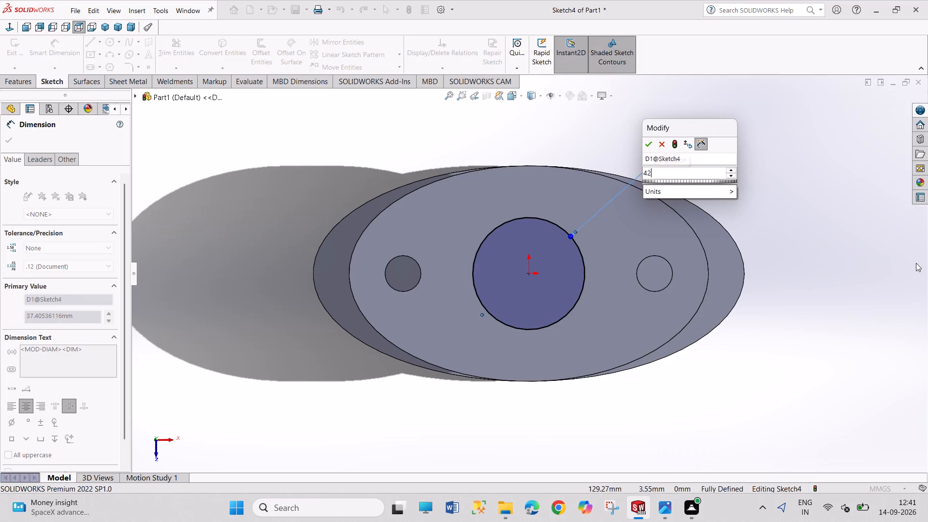
pyautogui.press('Return')
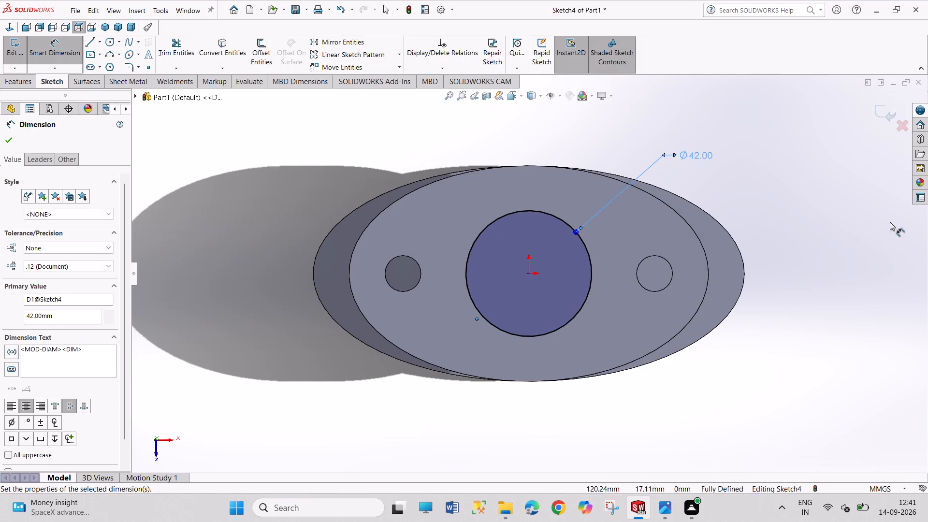
pyautogui.rightClick(805, 203)
pyautogui.click(821, 235)
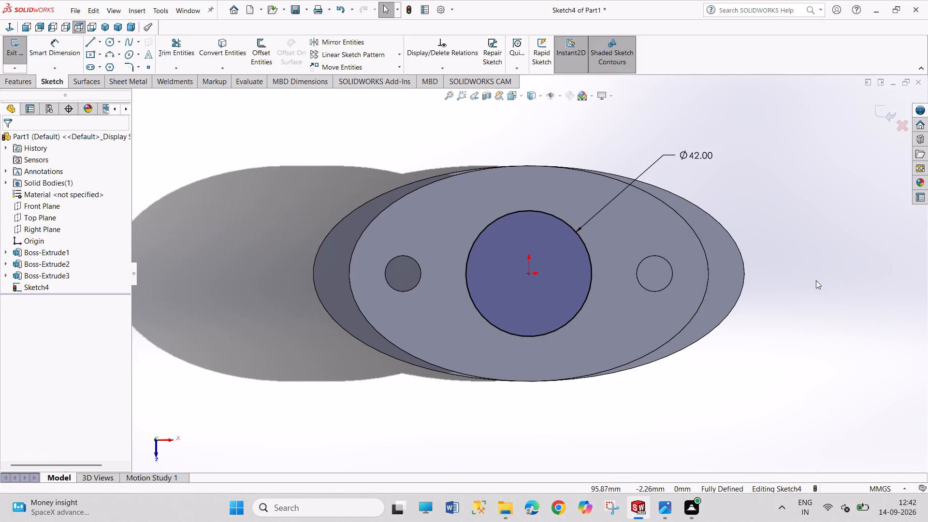
# Cut-extrude the 42 mm circle from the top flange down into the body to a blind depth of 65 mm.
pyautogui.scroll(-1, 774, 207)
pyautogui.moveTo(787, 282); pyautogui.dragTo(774, 227, button='middle')
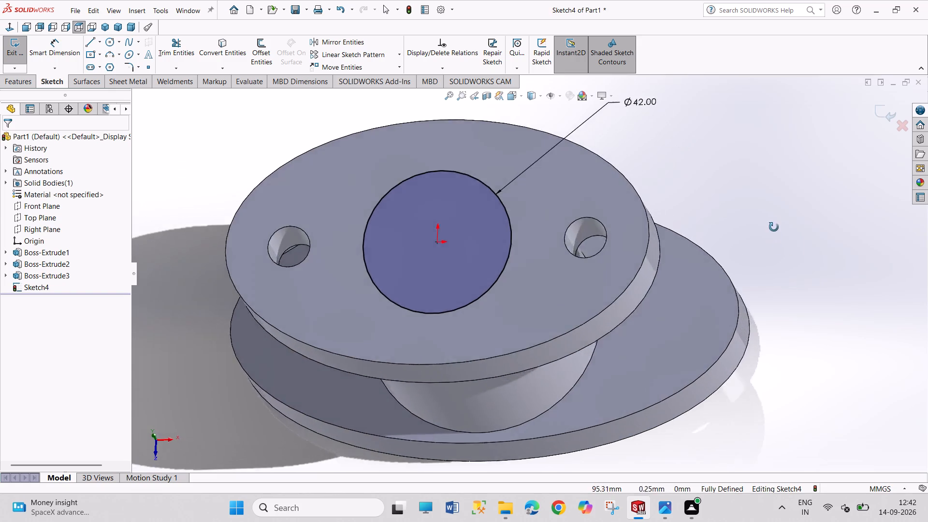
pyautogui.moveTo(774, 227); pyautogui.dragTo(813, 126, button='middle')
pyautogui.moveTo(816, 114); pyautogui.dragTo(791, 111, button='middle')
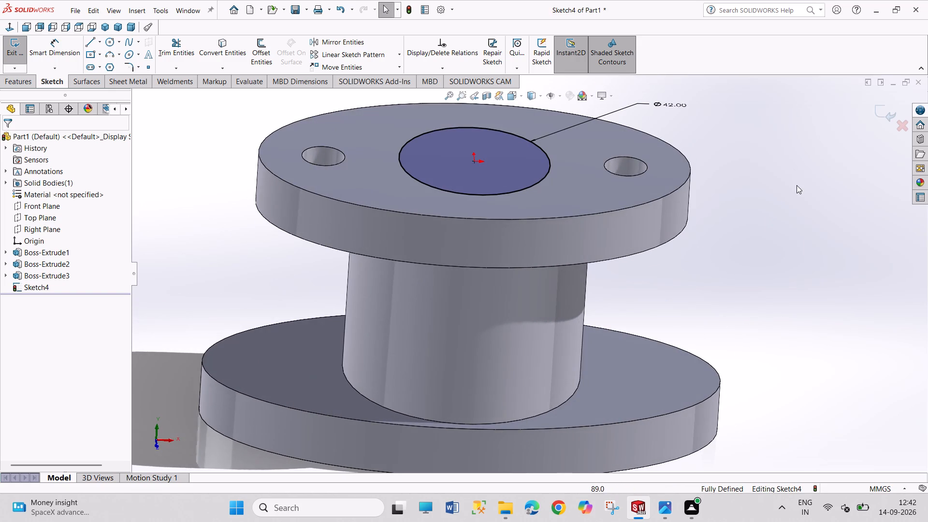
pyautogui.moveTo(792, 186); pyautogui.dragTo(776, 186, button='middle')
pyautogui.moveTo(774, 187); pyautogui.dragTo(767, 214, button='middle')
pyautogui.click(12, 52)
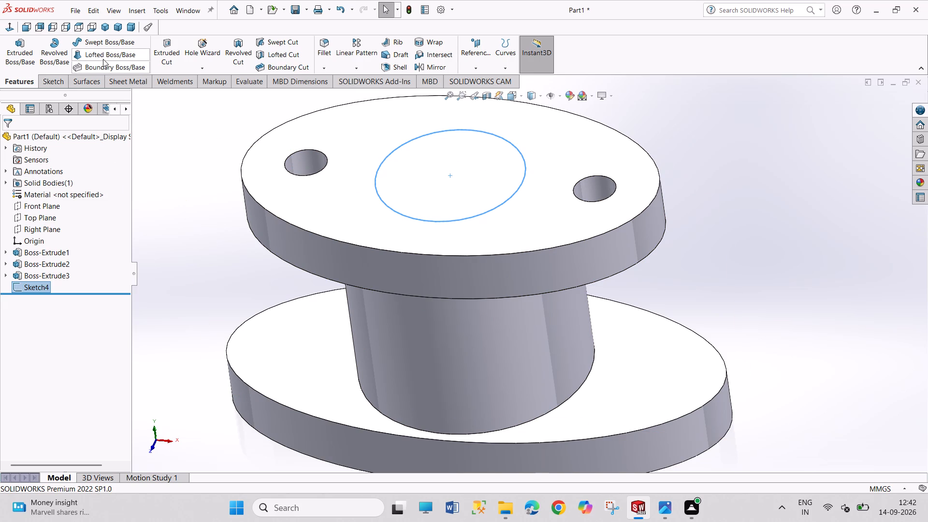
pyautogui.click(163, 48)
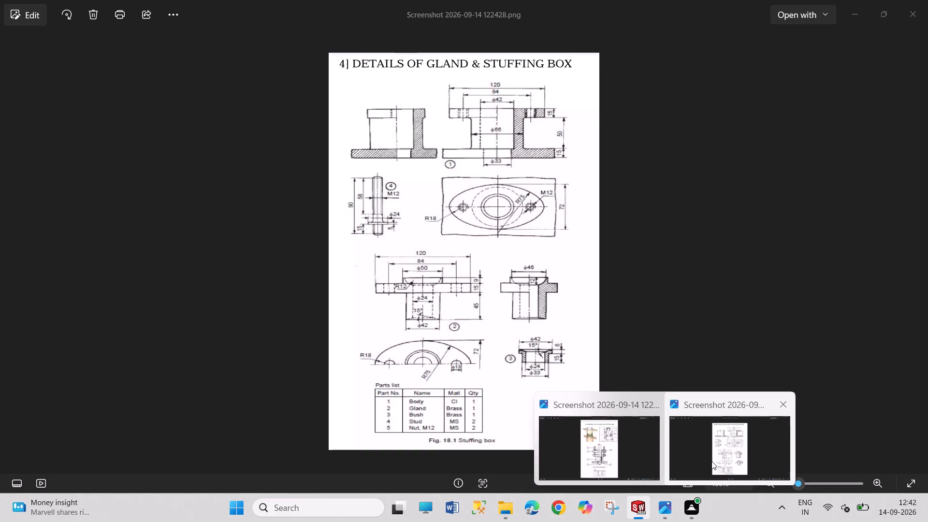
pyautogui.write('65')
pyautogui.press('Return')
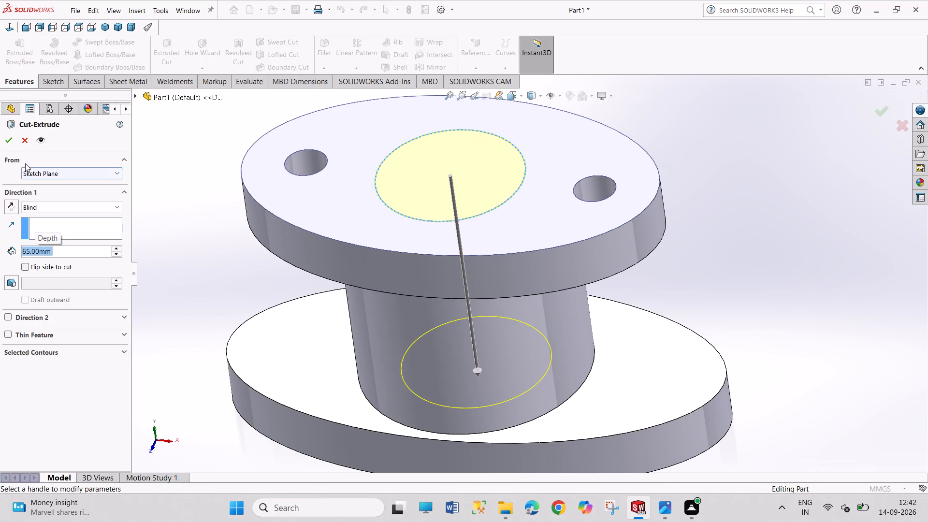
pyautogui.click(9, 141)
pyautogui.moveTo(201, 160); pyautogui.dragTo(221, 236)
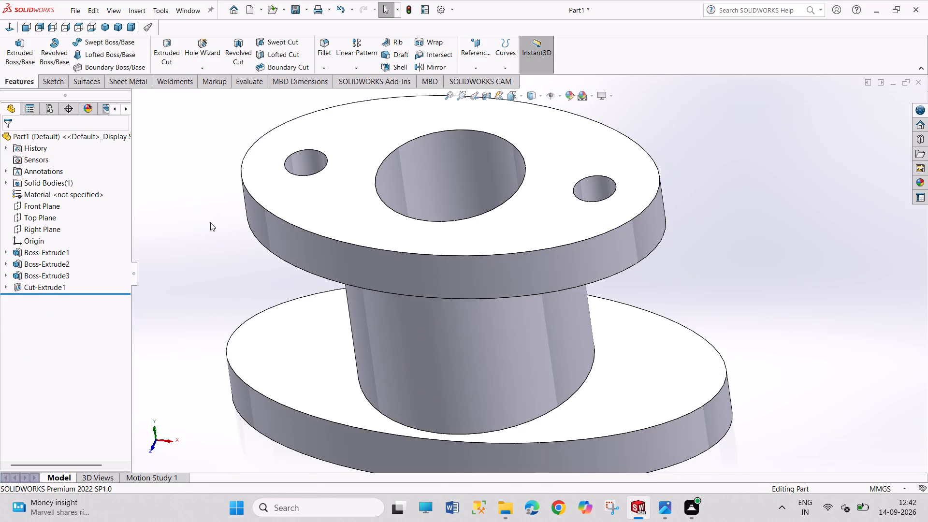
# Examine the bored body from above, the side and the end, finishing in the isometric view.
pyautogui.scroll(3, 210, 271)
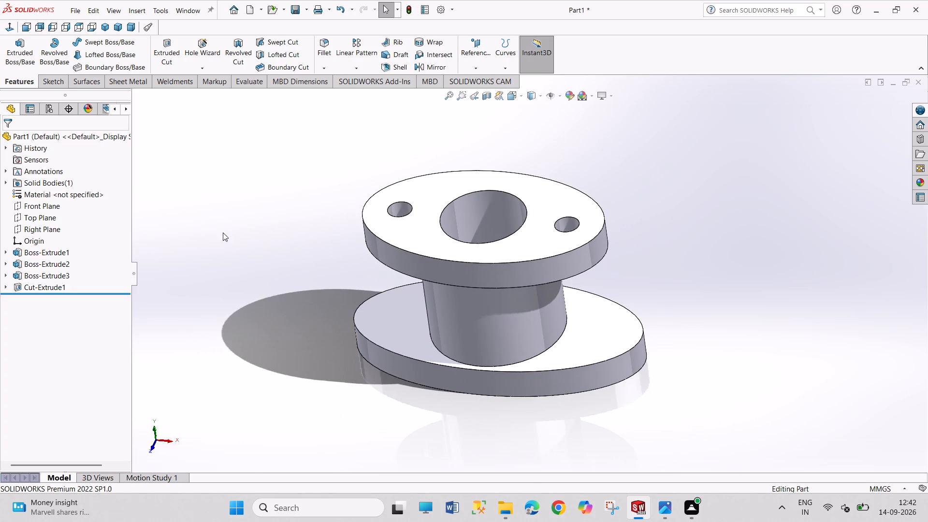
pyautogui.moveTo(245, 250); pyautogui.dragTo(249, 272, button='middle')
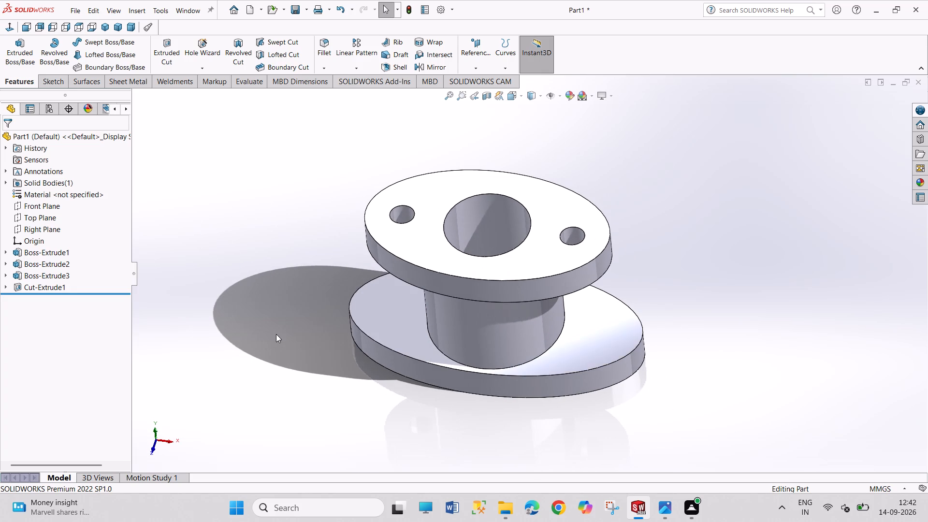
pyautogui.moveTo(280, 302); pyautogui.dragTo(302, 172, button='middle')
pyautogui.scroll(1, 544, 206)
pyautogui.moveTo(618, 207); pyautogui.dragTo(634, 212, button='middle')
pyautogui.moveTo(721, 322); pyautogui.dragTo(690, 333, button='middle')
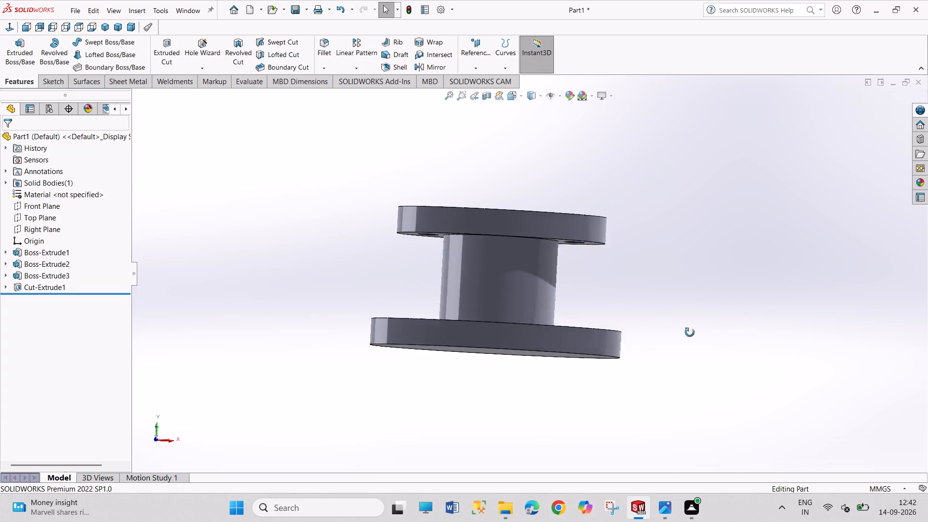
pyautogui.moveTo(690, 333); pyautogui.dragTo(597, 368, button='middle')
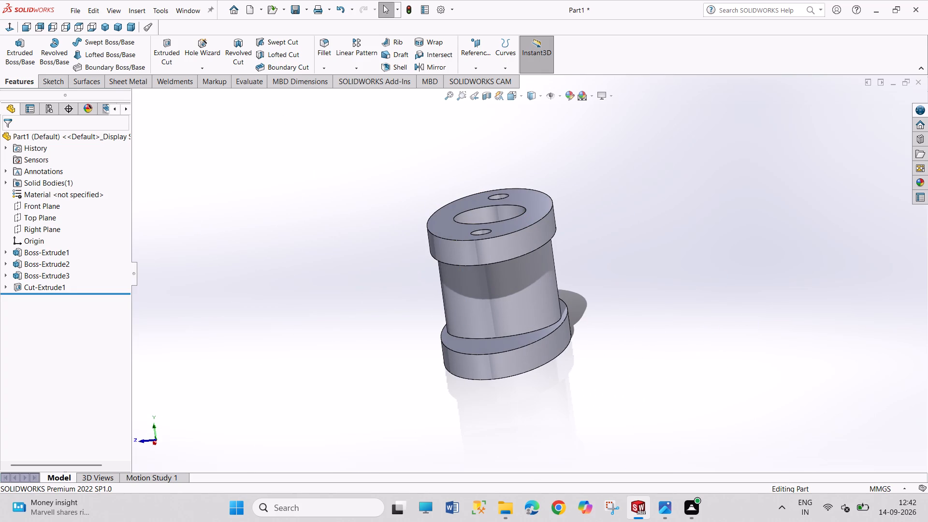
pyautogui.click(109, 27)
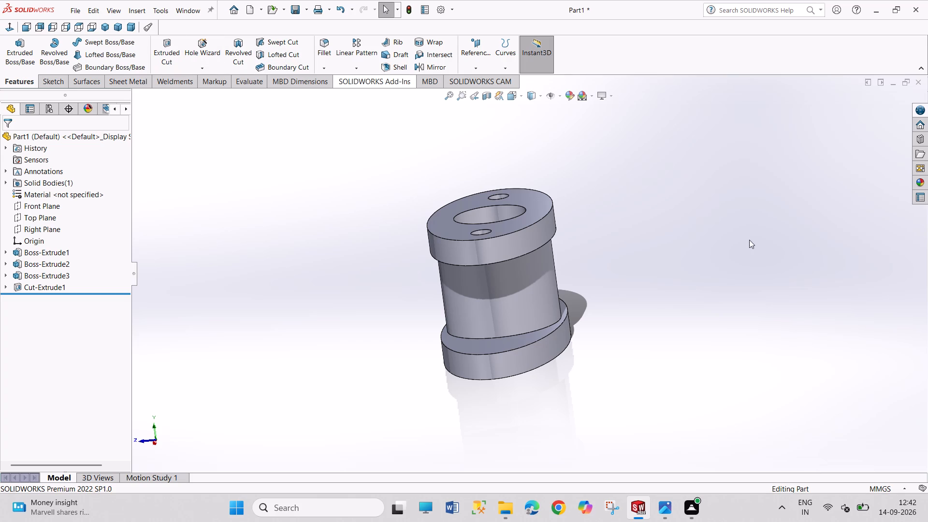
pyautogui.click(105, 29)
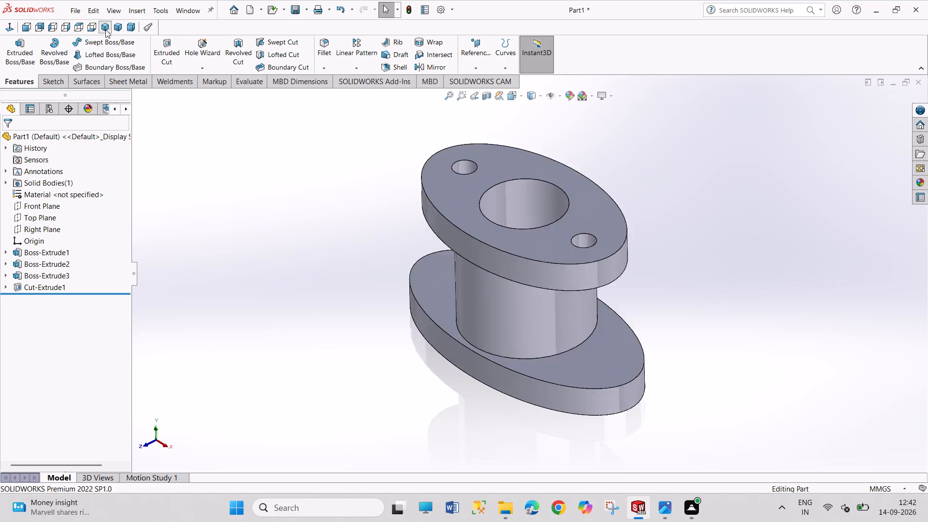
pyautogui.moveTo(628, 182); pyautogui.dragTo(738, 334)
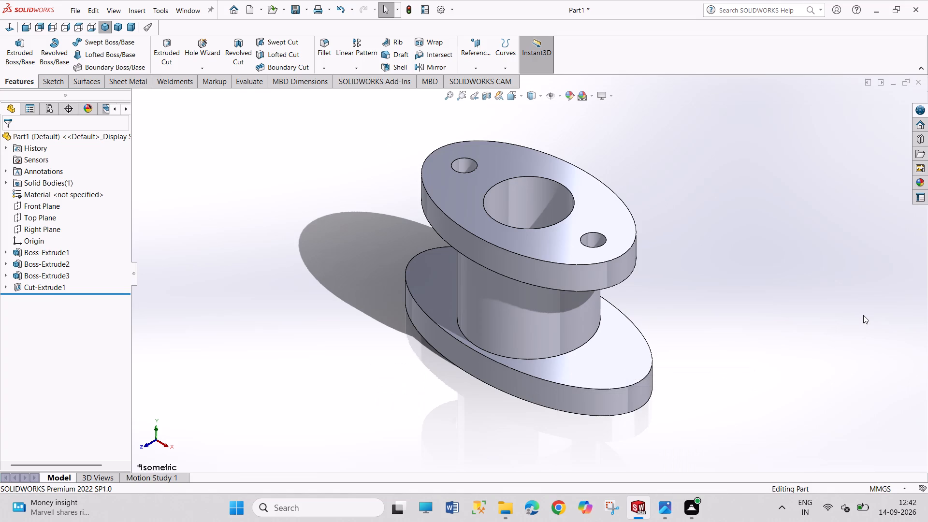
# Save the part under the file name BODY 14.
pyautogui.hotkey('ctrl', 's')
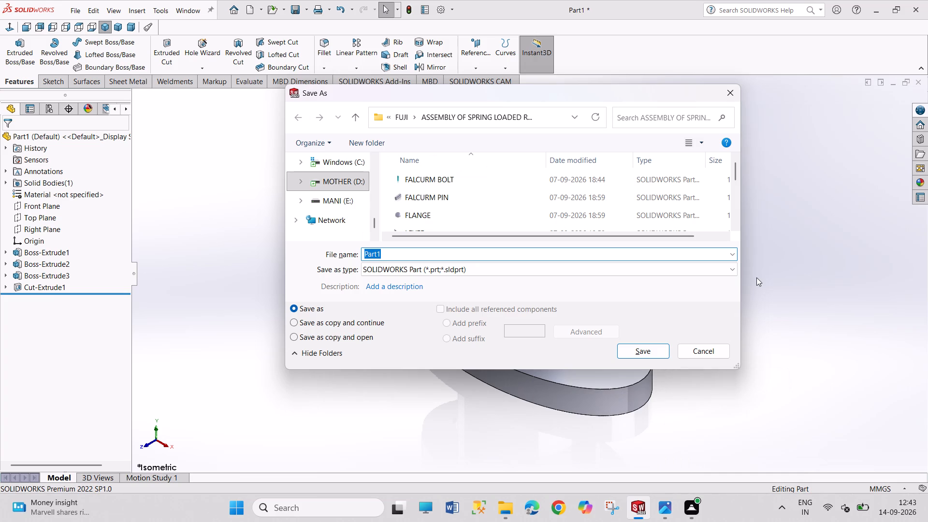
pyautogui.write('BODY')
pyautogui.write('14')
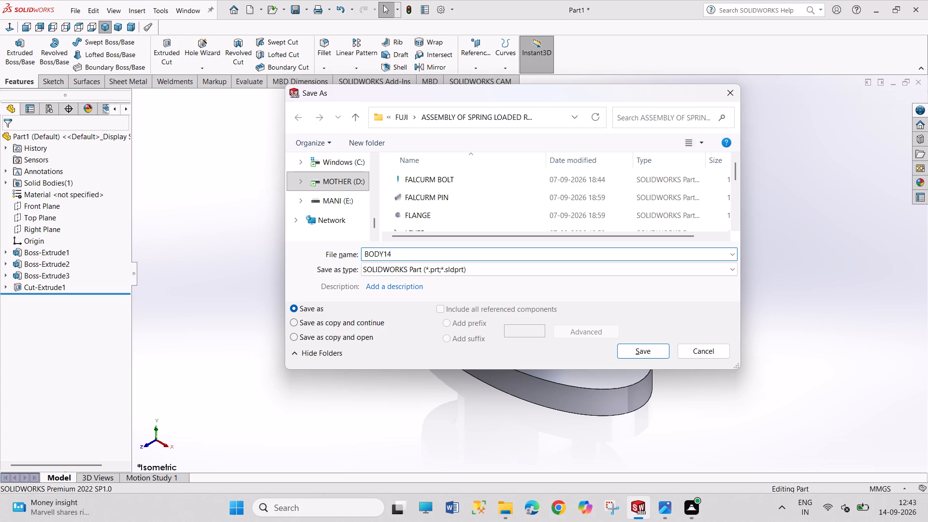
pyautogui.press('Left')
pyautogui.press('Left')
pyautogui.press('space')
pyautogui.press('Right')
pyautogui.press('Right')
pyautogui.press('Right')
pyautogui.press('Return')
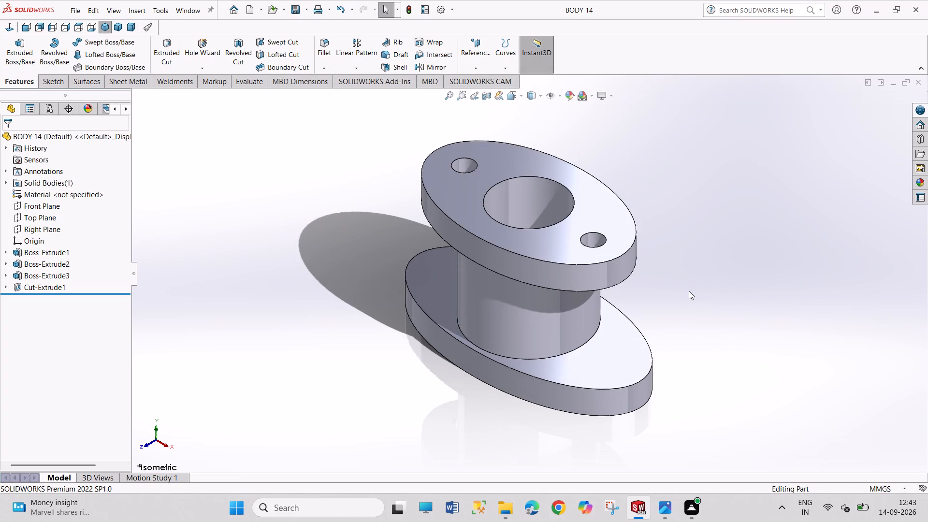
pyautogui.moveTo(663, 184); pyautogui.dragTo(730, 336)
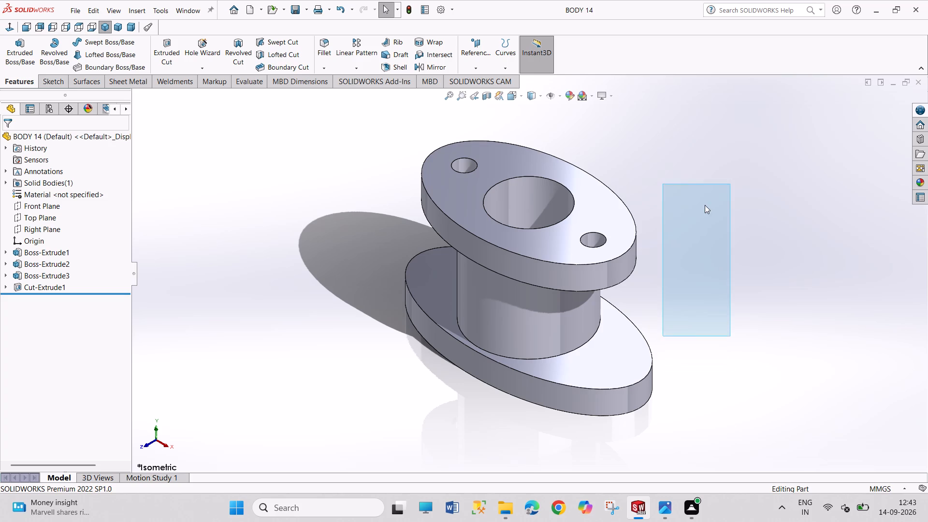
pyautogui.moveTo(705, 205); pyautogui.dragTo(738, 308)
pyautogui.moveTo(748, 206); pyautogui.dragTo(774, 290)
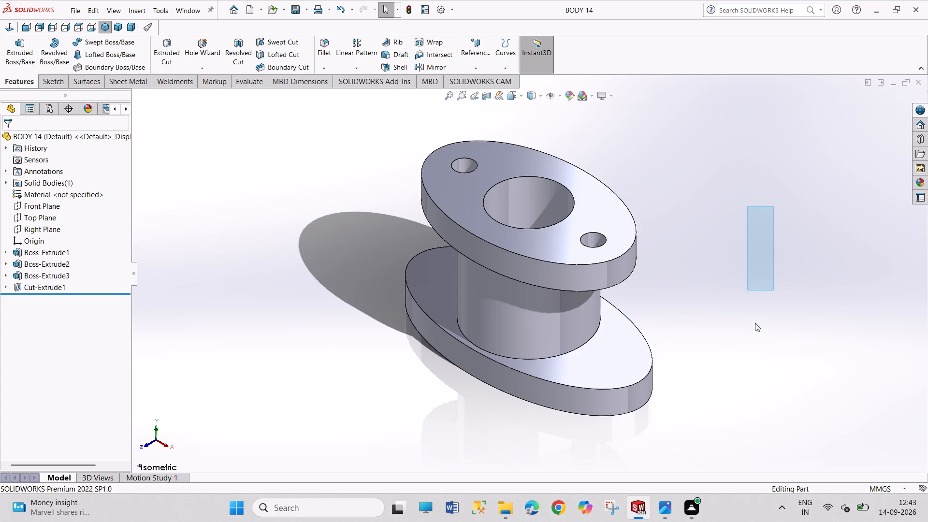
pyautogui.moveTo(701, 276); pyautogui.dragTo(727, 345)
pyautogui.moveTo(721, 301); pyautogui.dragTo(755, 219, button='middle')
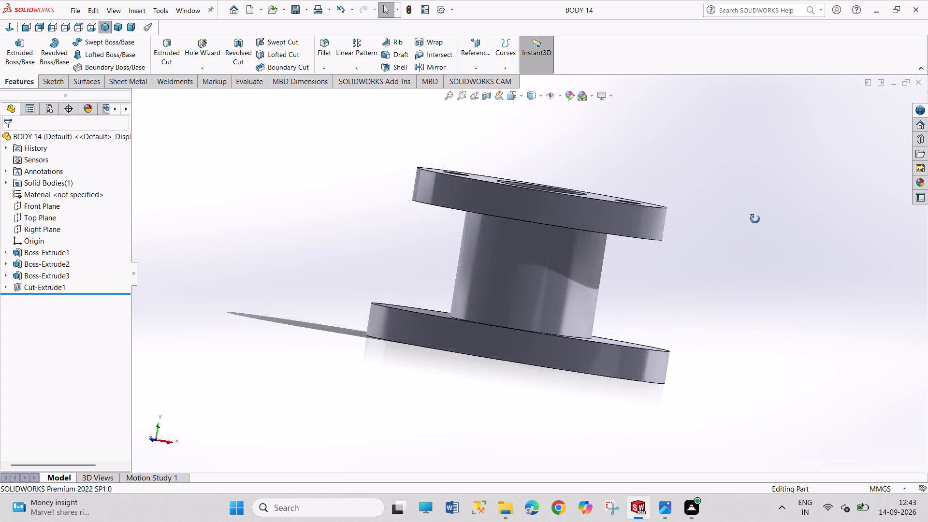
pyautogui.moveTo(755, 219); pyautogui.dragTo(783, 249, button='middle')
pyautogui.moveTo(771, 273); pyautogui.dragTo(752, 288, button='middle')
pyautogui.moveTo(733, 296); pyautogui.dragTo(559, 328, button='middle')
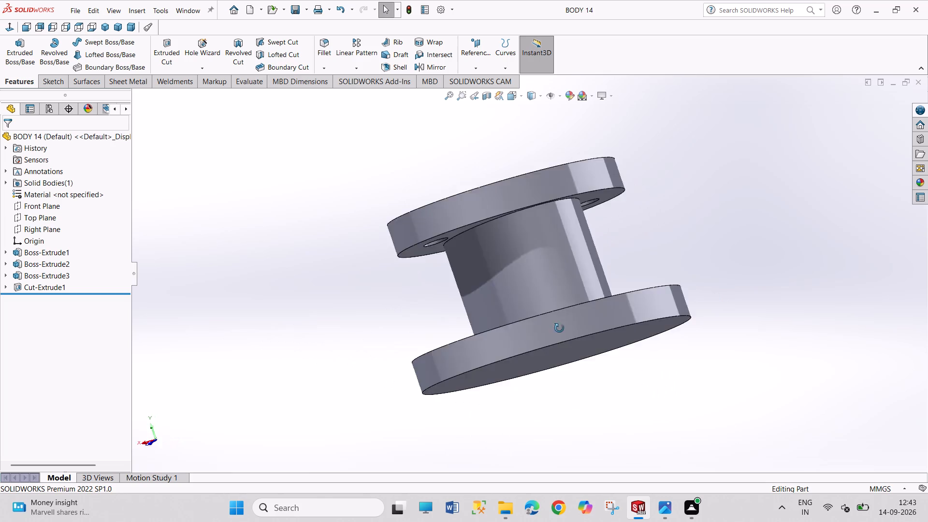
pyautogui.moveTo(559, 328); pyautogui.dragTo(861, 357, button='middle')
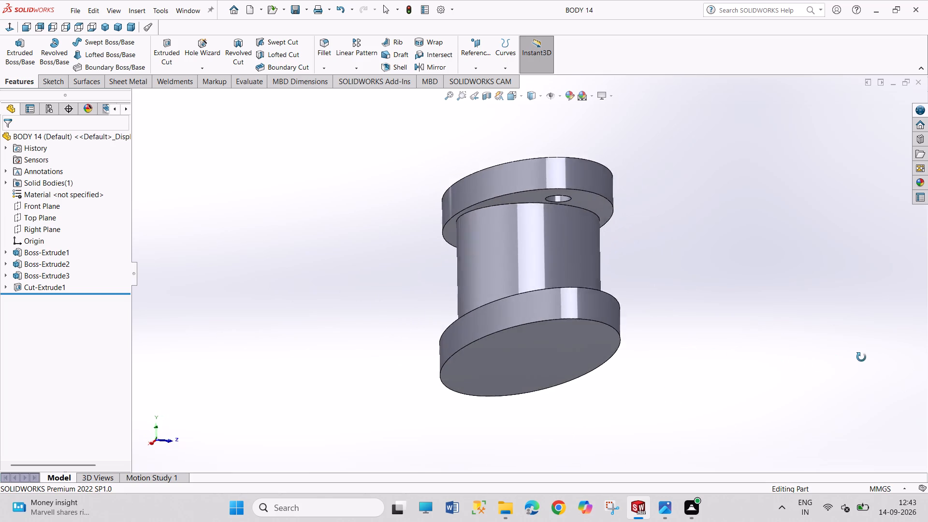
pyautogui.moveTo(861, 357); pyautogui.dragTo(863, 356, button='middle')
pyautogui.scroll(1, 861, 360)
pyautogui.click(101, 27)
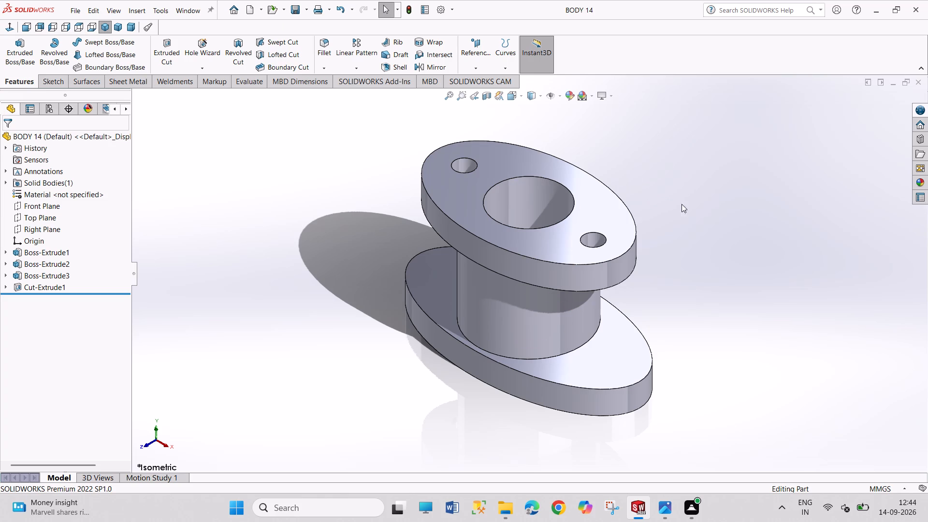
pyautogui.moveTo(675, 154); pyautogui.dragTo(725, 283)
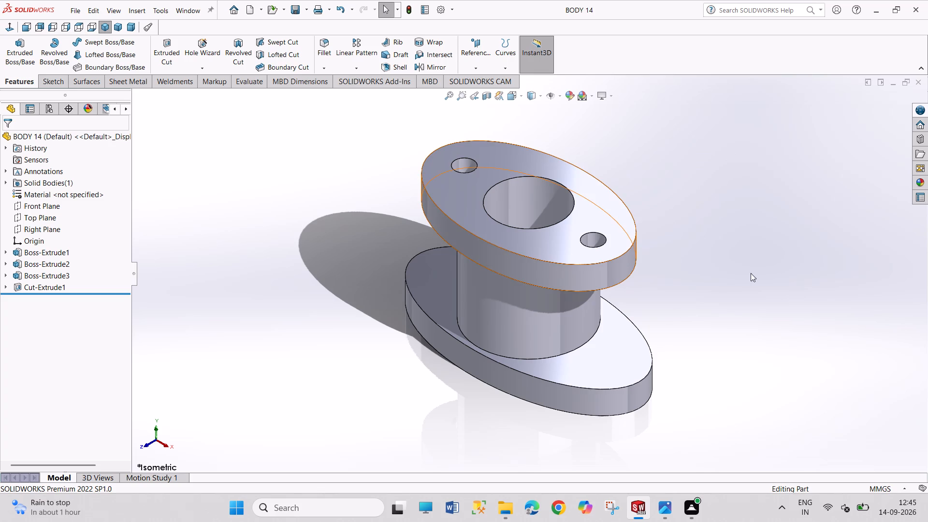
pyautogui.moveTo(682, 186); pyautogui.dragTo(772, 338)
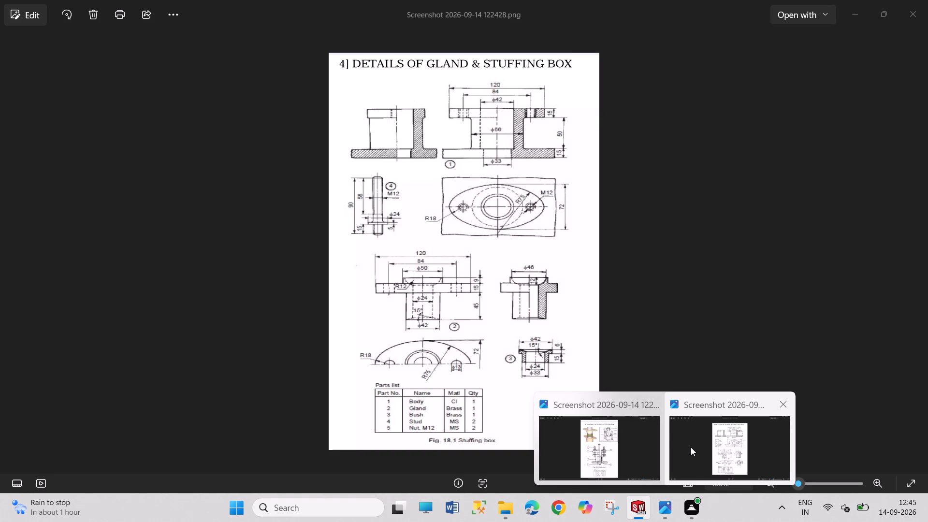
# Switch to the reference drawings in Photos and examine the body's details and the dimensioned views of the gland, part 2.
pyautogui.click(691, 447)
pyautogui.press('Right')
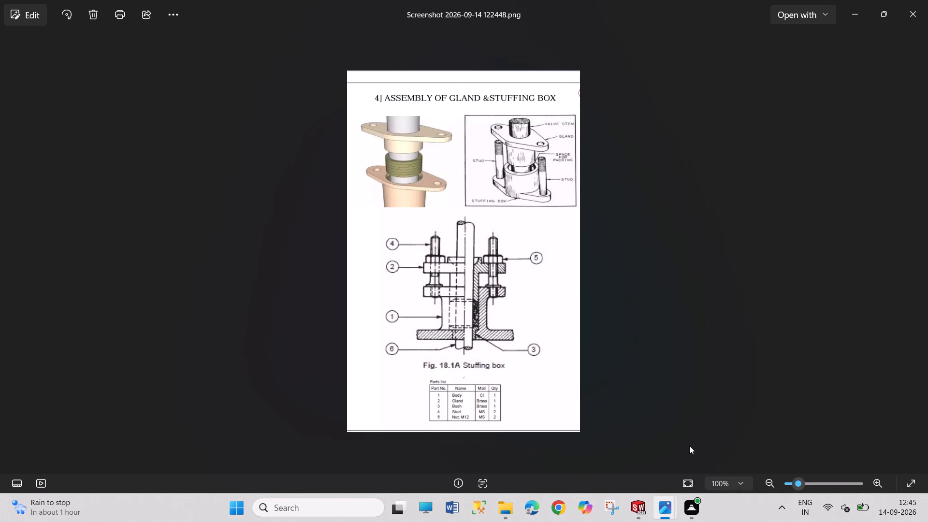
pyautogui.press('Left')
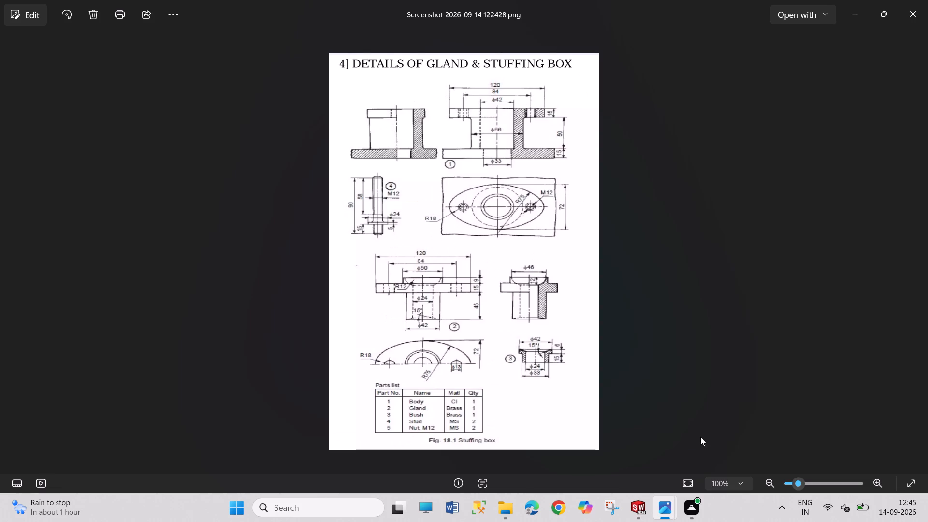
pyautogui.scroll(11, 455, 158)
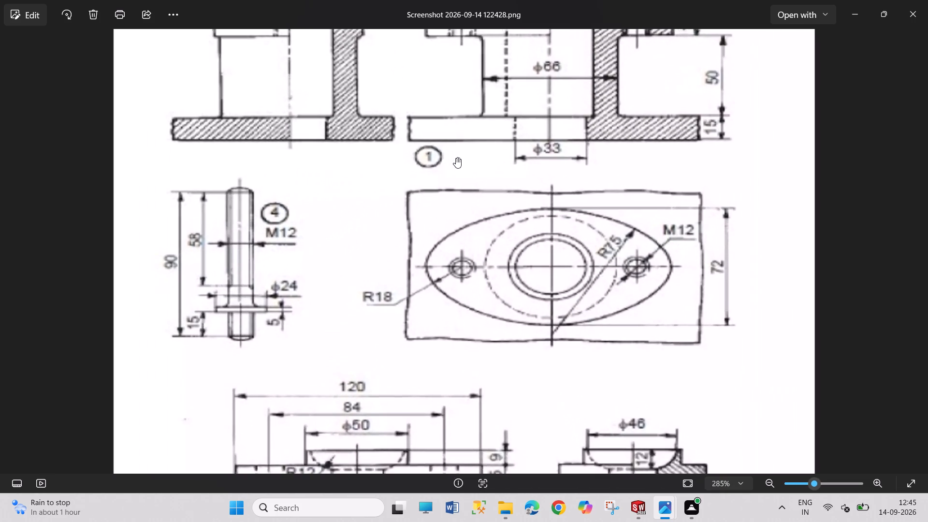
pyautogui.moveTo(451, 169); pyautogui.dragTo(451, 231)
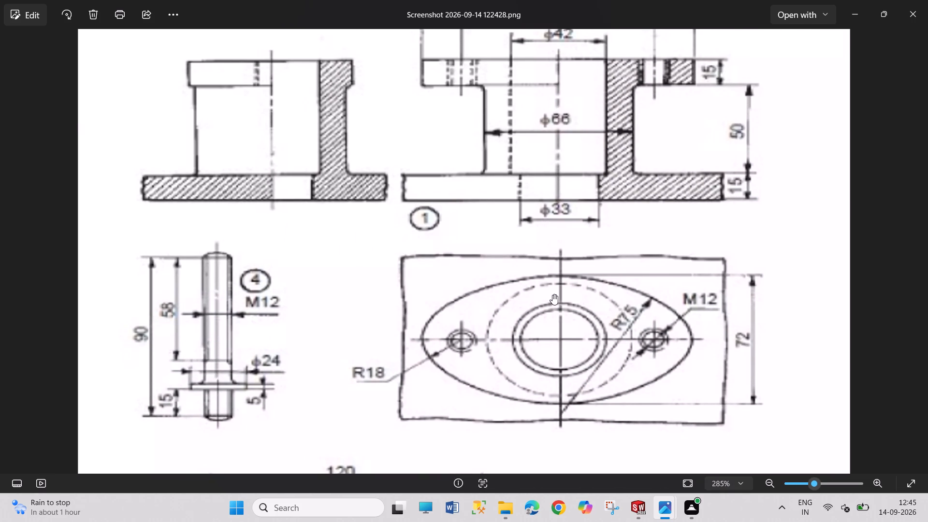
pyautogui.moveTo(552, 294); pyautogui.dragTo(554, 314)
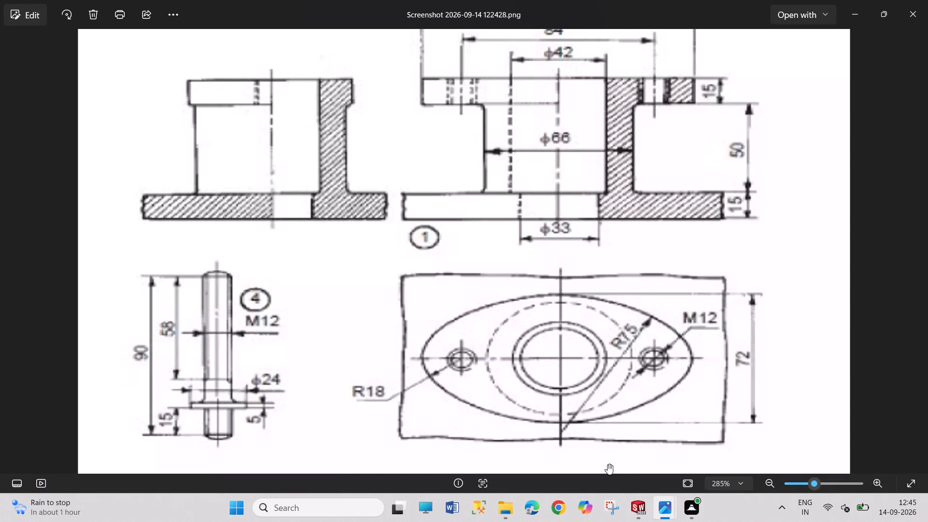
pyautogui.click(595, 410)
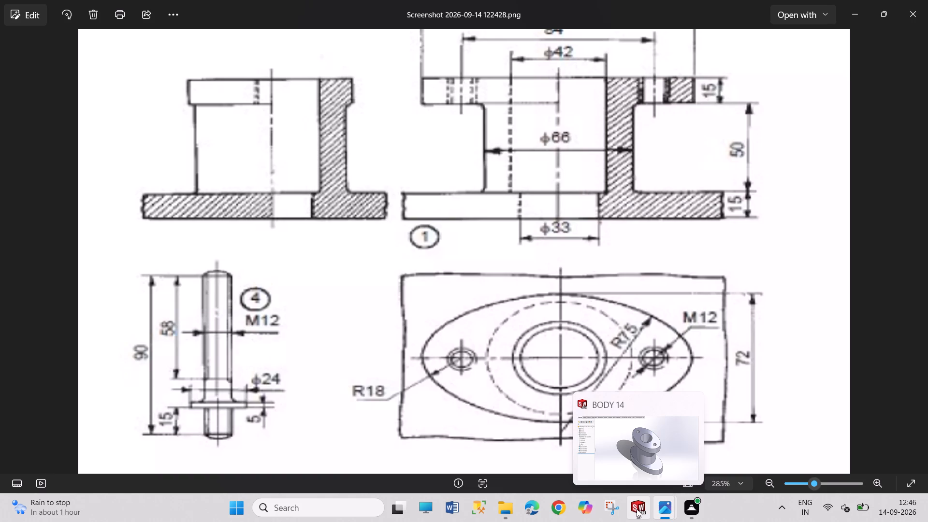
pyautogui.scroll(-3, 516, 390)
pyautogui.scroll(3, 516, 390)
pyautogui.moveTo(518, 393); pyautogui.dragTo(537, 249)
pyautogui.moveTo(533, 333); pyautogui.dragTo(517, 209)
pyautogui.moveTo(502, 301); pyautogui.dragTo(503, 309)
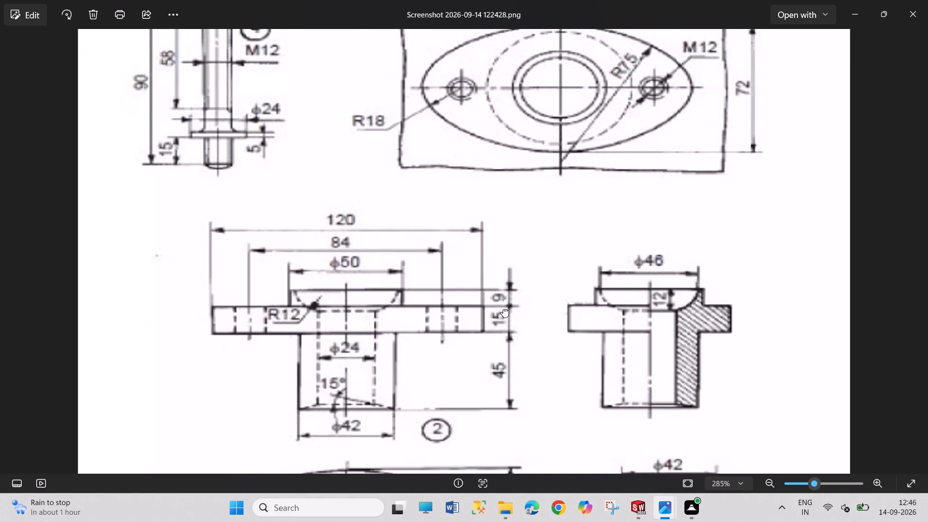
pyautogui.moveTo(503, 309); pyautogui.dragTo(506, 311)
# Return to SOLIDWORKS and create a new part document.
pyautogui.click(640, 505)
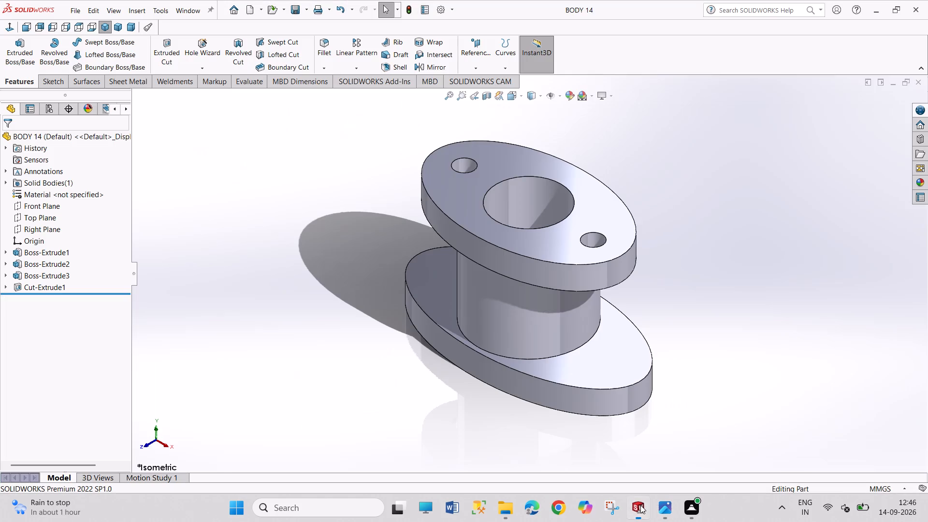
pyautogui.hotkey('ctrl', 'n')
pyautogui.press('Return')
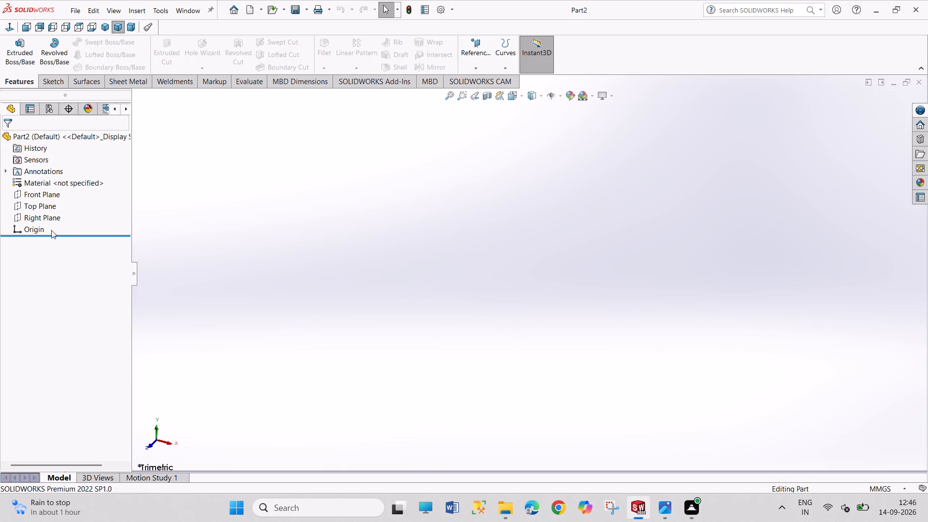
# On the Front Plane, sketch a closed stepped half-profile from the origin with a bottom edge about 78 mm and an outward flange on top.
pyautogui.click(50, 195)
pyautogui.click(58, 185)
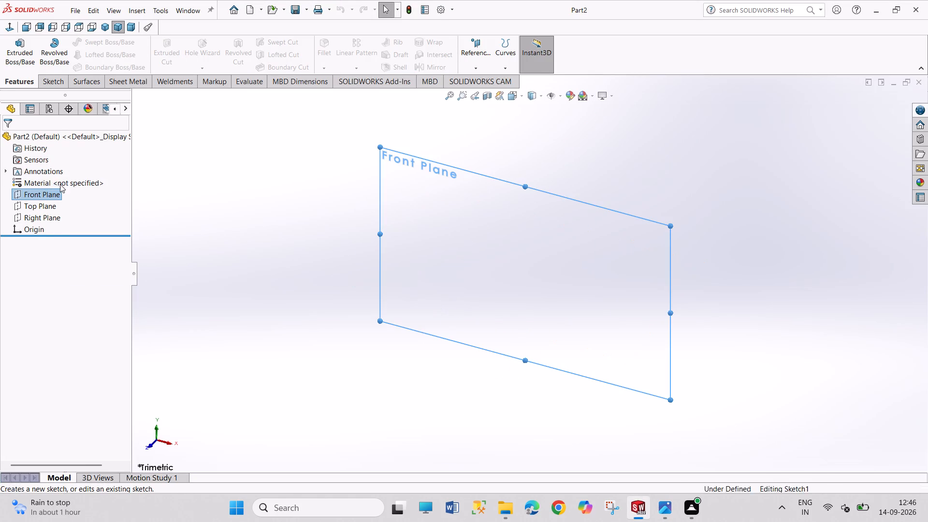
pyautogui.moveTo(731, 248); pyautogui.dragTo(766, 323)
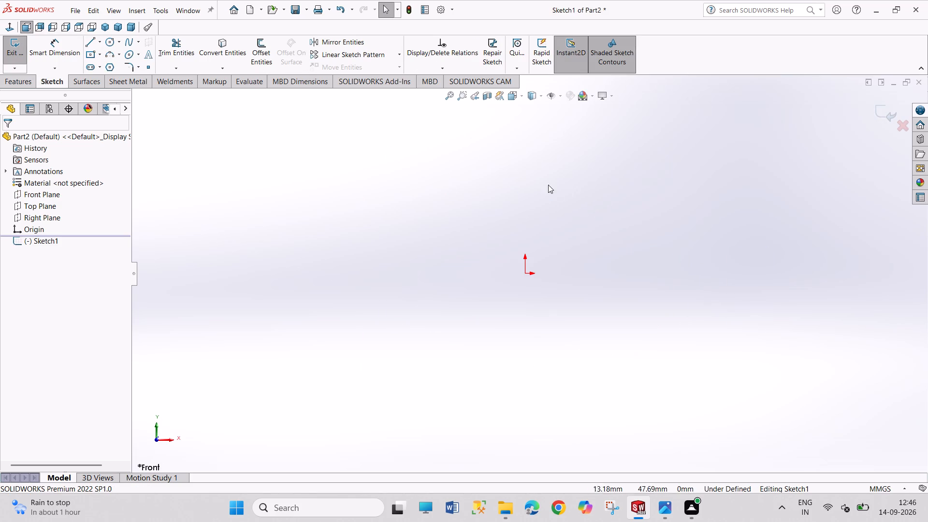
pyautogui.scroll(4, 539, 182)
pyautogui.scroll(-5, 532, 176)
pyautogui.scroll(2, 531, 189)
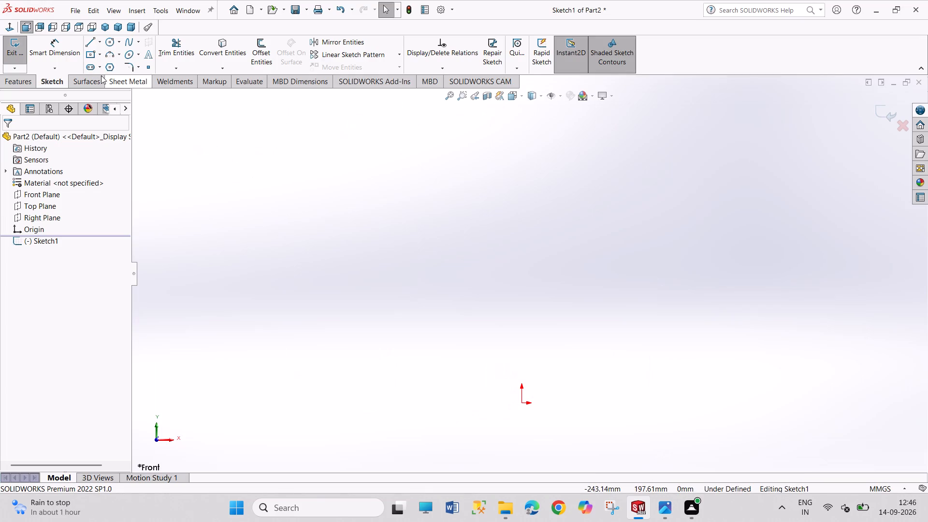
pyautogui.click(90, 43)
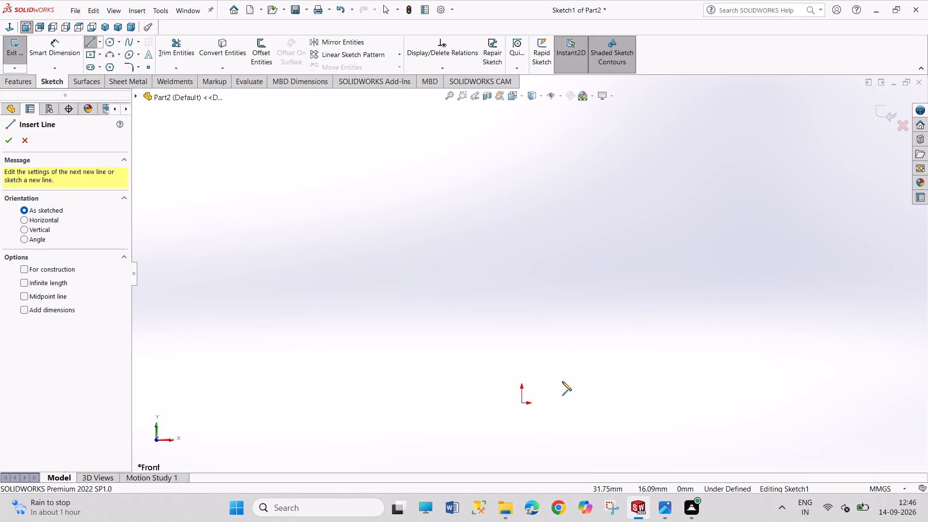
pyautogui.click(520, 403)
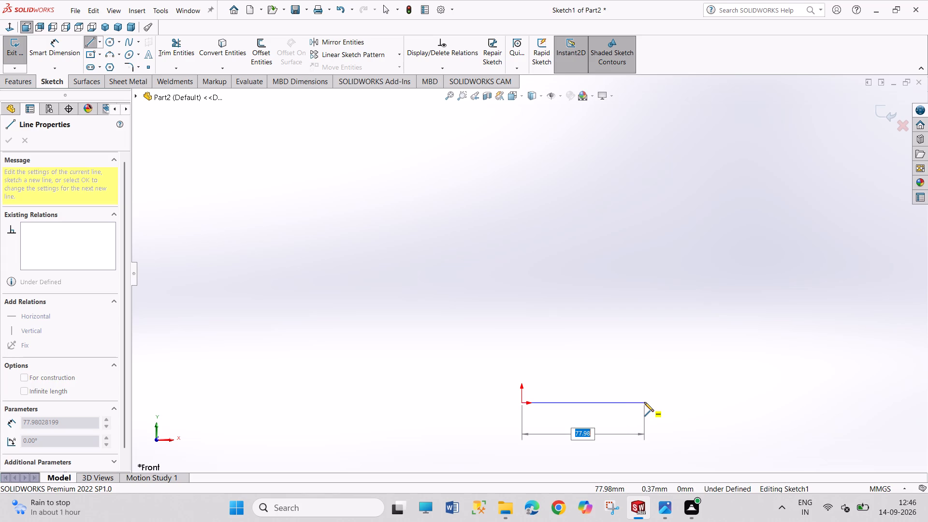
pyautogui.click(644, 402)
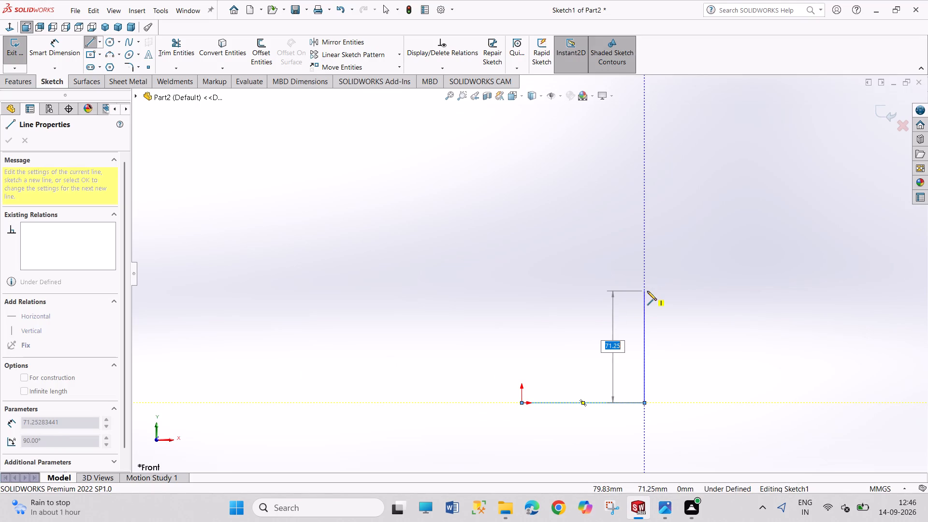
pyautogui.click(648, 291)
pyautogui.click(693, 292)
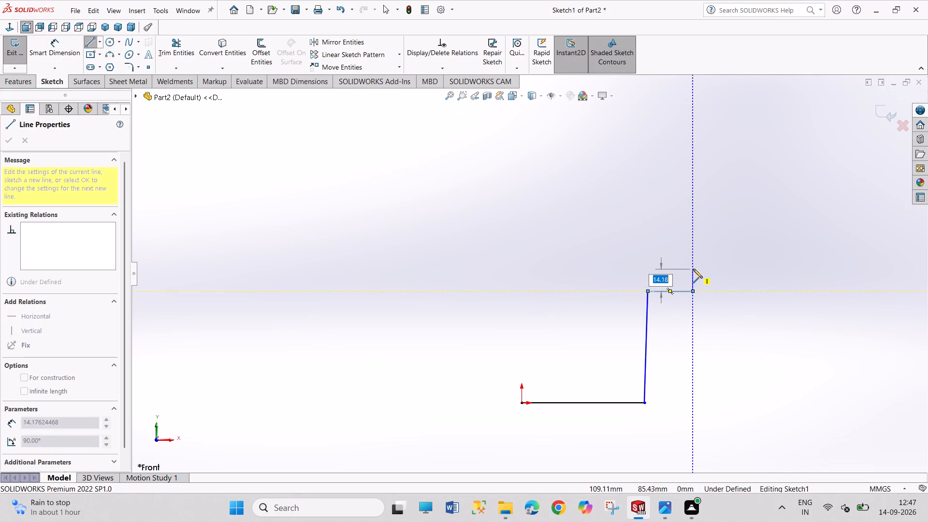
pyautogui.click(693, 266)
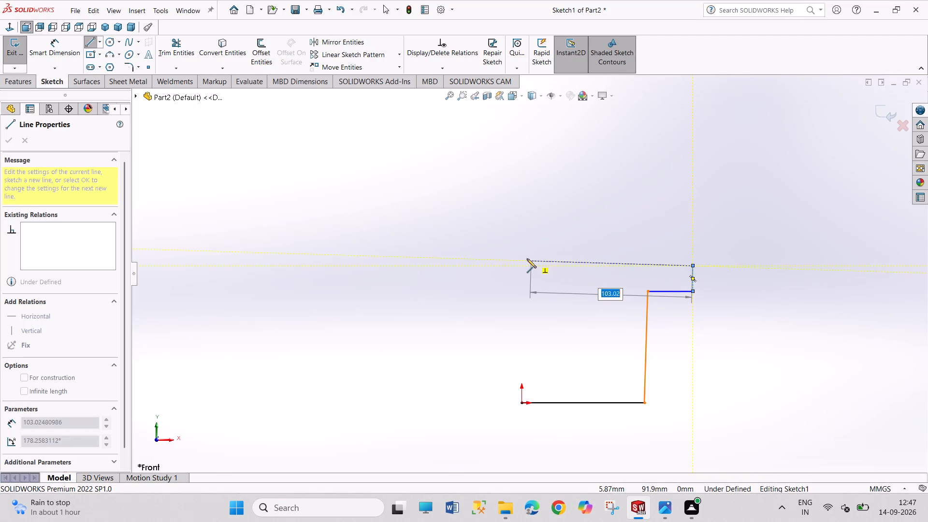
pyautogui.click(521, 265)
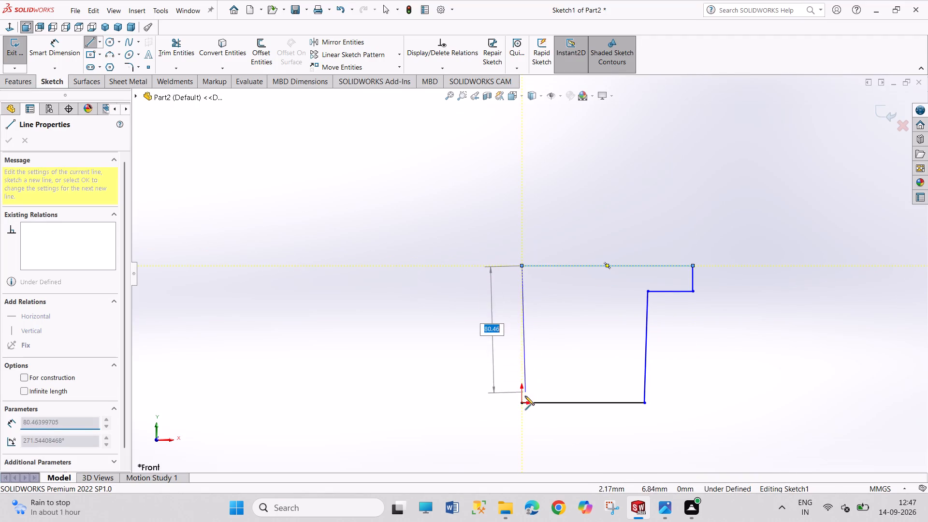
pyautogui.moveTo(521, 405); pyautogui.dragTo(512, 402)
pyautogui.rightClick(402, 343)
pyautogui.click(425, 350)
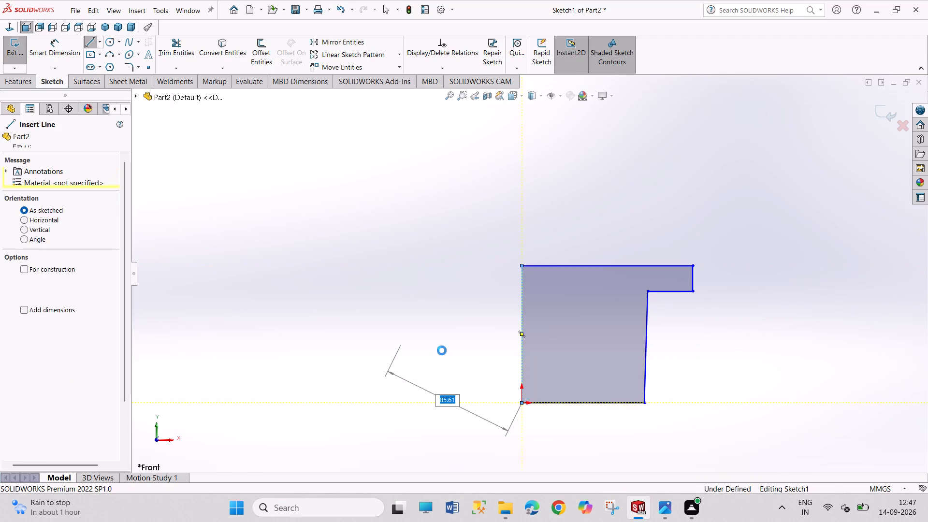
# Make the slanted side line below the flange vertical.
pyautogui.click(646, 331)
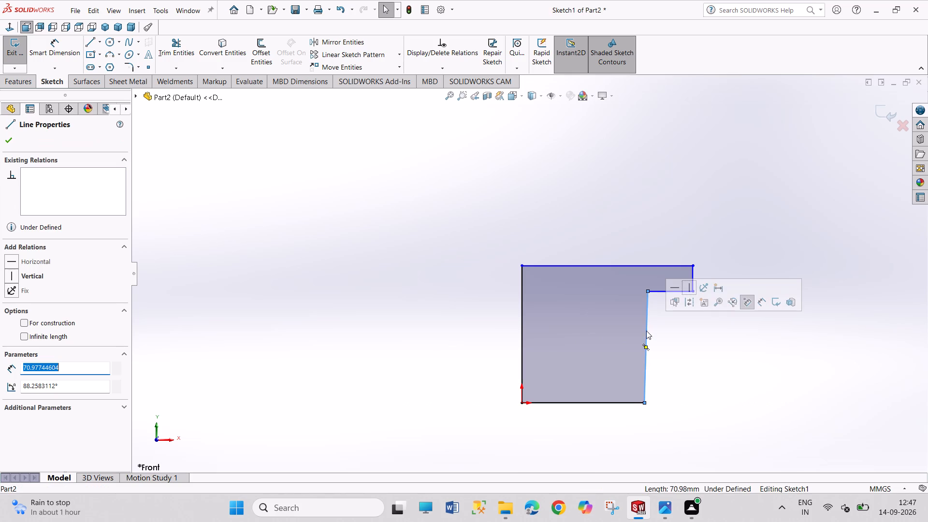
pyautogui.click(690, 289)
pyautogui.moveTo(706, 347); pyautogui.dragTo(737, 402)
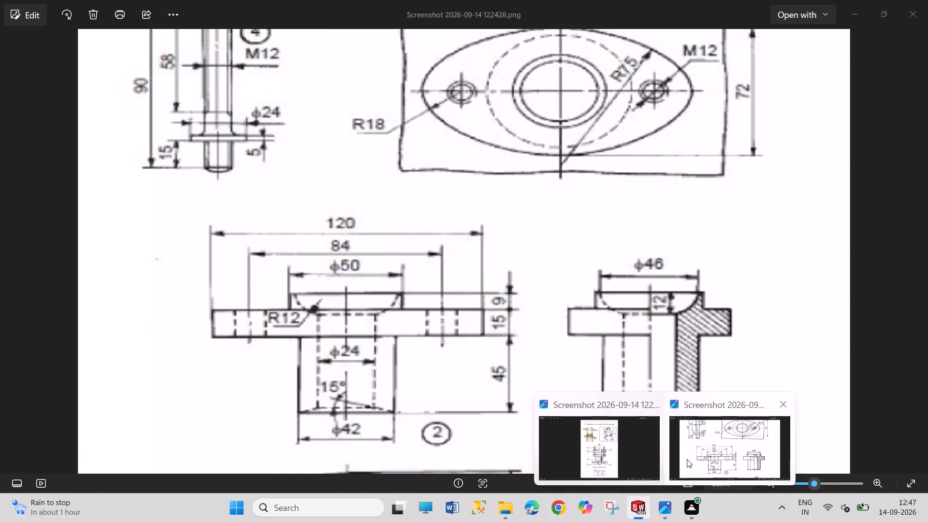
# Dimension the profile's bottom edge at 21 mm and the vertical side below the flange at 45 mm.
pyautogui.moveTo(434, 415); pyautogui.dragTo(423, 296, button='right')
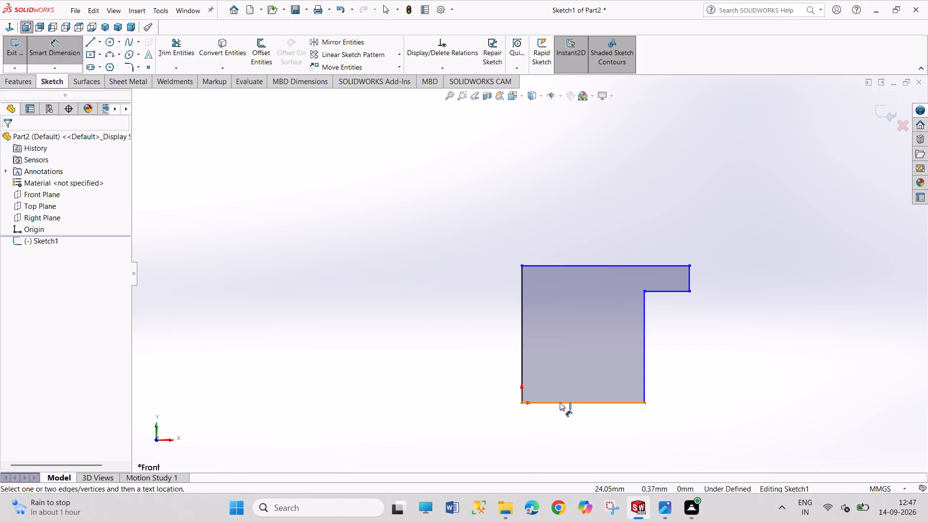
pyautogui.click(560, 402)
pyautogui.click(566, 430)
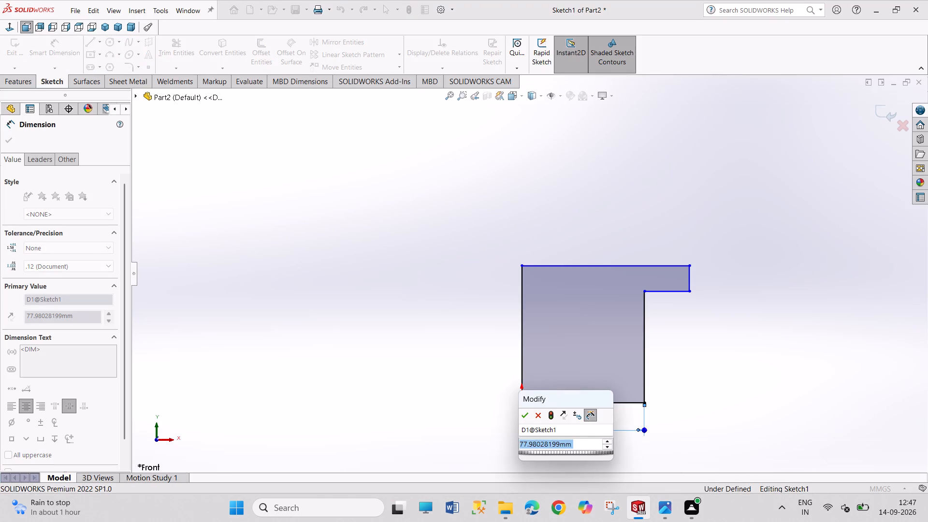
pyautogui.write('21')
pyautogui.press('Return')
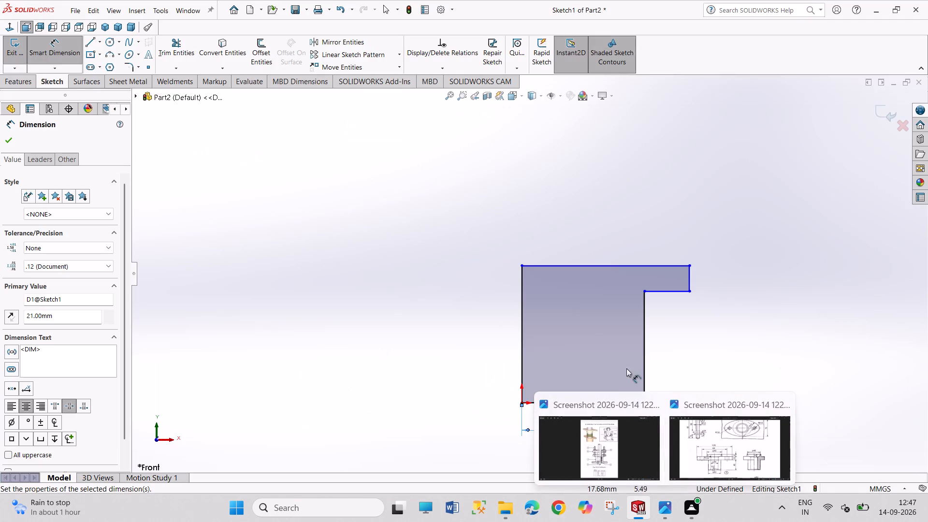
pyautogui.click(645, 353)
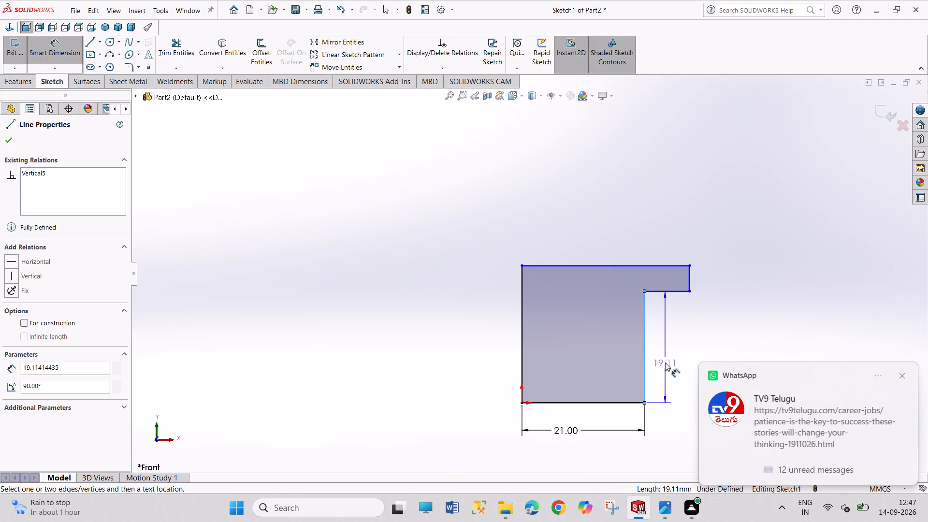
pyautogui.click(665, 362)
pyautogui.write('45')
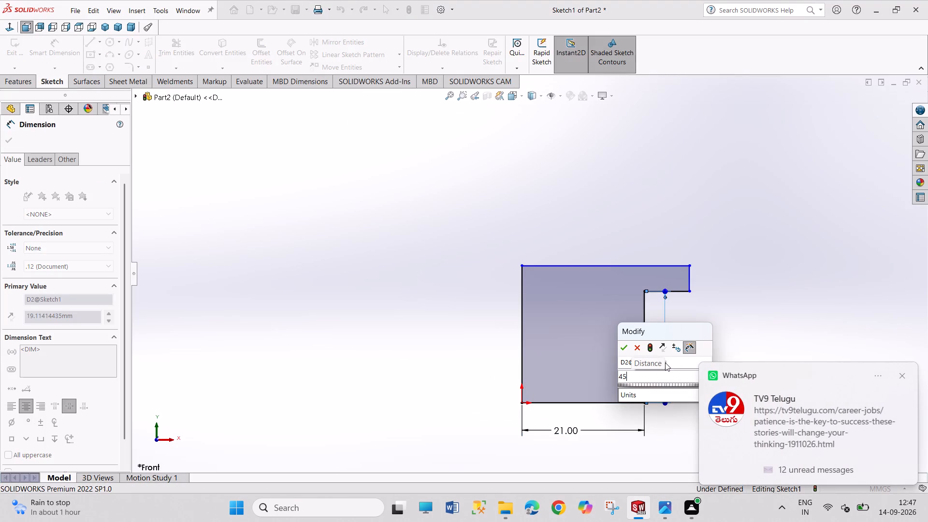
pyautogui.press('Return')
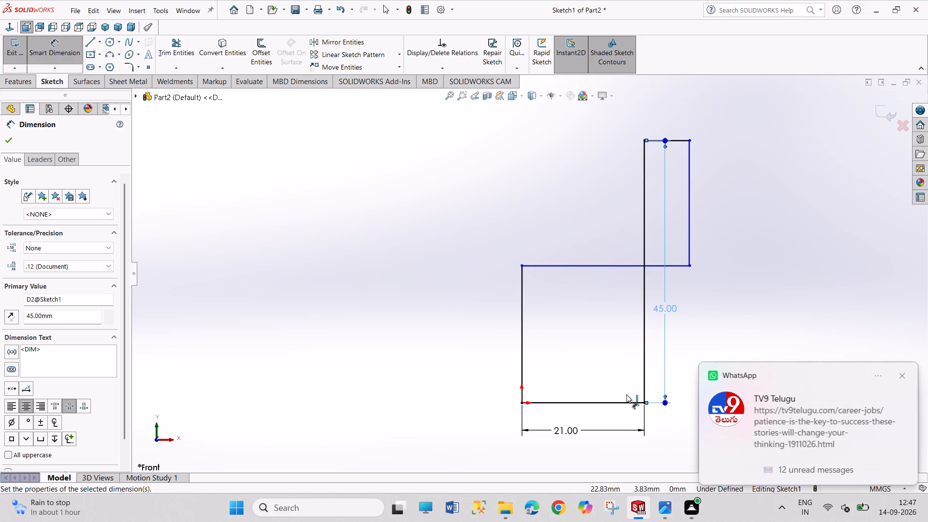
pyautogui.rightClick(438, 327)
pyautogui.click(453, 355)
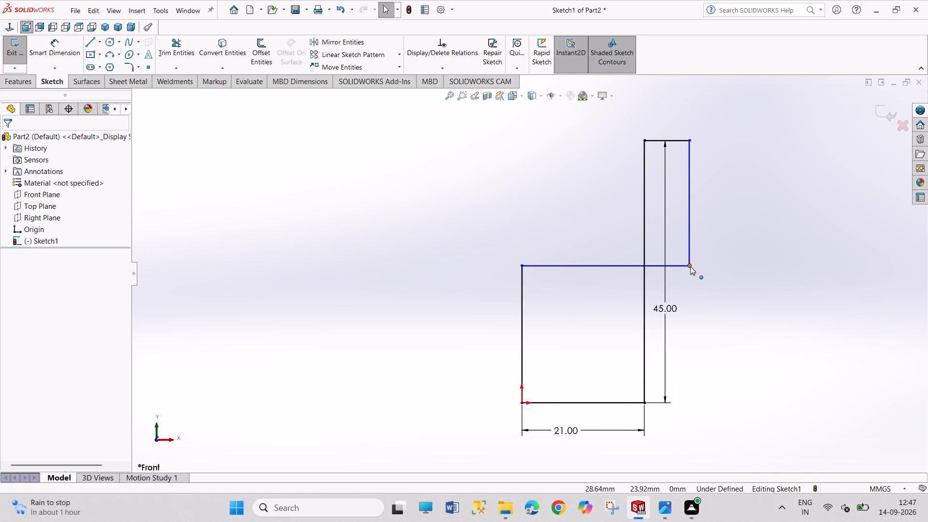
# Move the flange's outer top corner above the shoulder, to about 32 mm across and 51 mm up from the origin.
pyautogui.moveTo(690, 266); pyautogui.dragTo(687, 119)
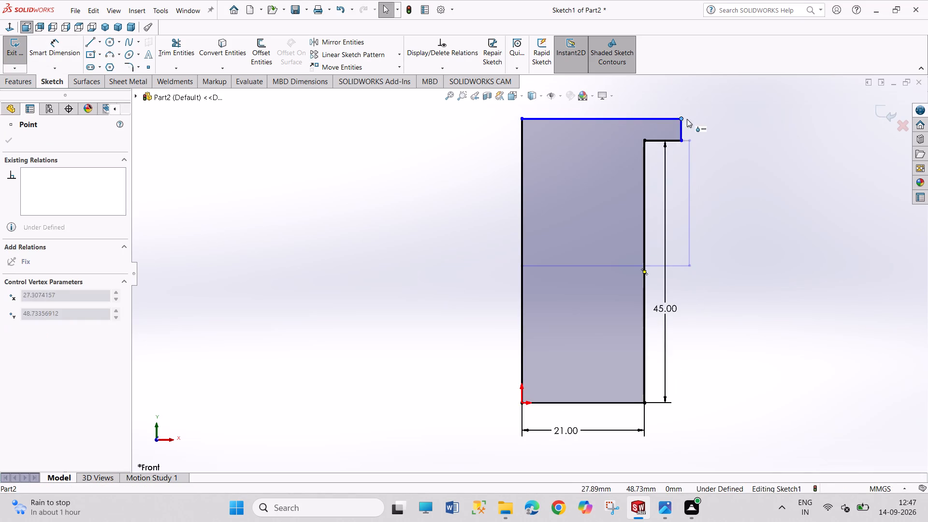
pyautogui.moveTo(687, 119); pyautogui.dragTo(710, 106)
pyautogui.scroll(-1, 708, 219)
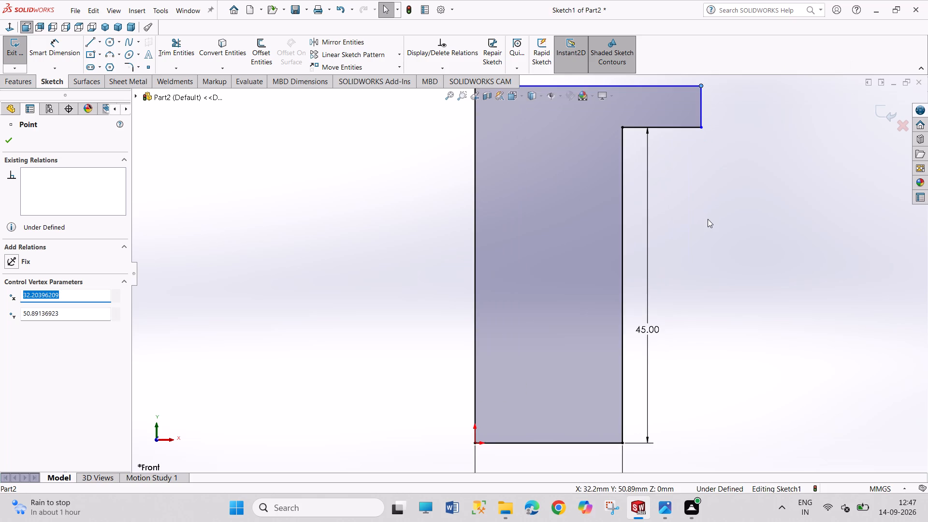
pyautogui.scroll(2, 708, 219)
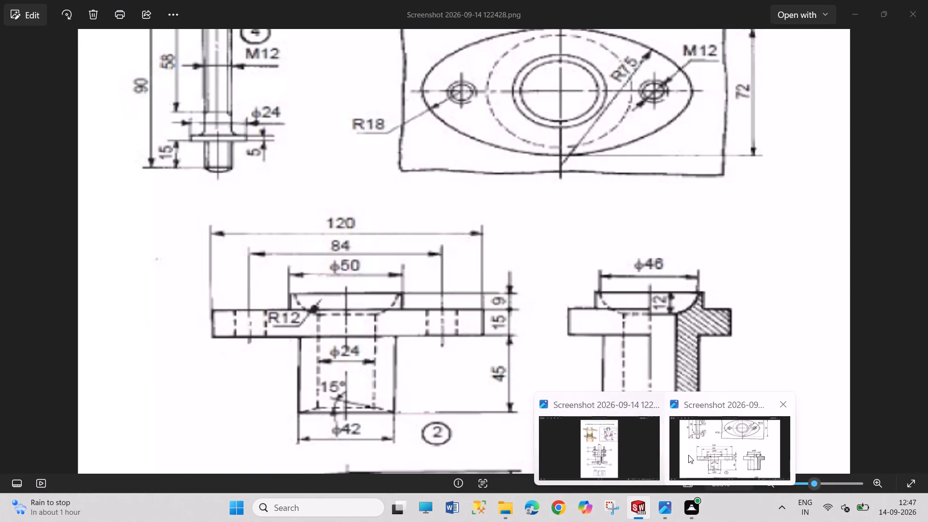
# Dimension the flange's outer vertical edge at 15 mm.
pyautogui.moveTo(754, 300); pyautogui.dragTo(734, 229, button='right')
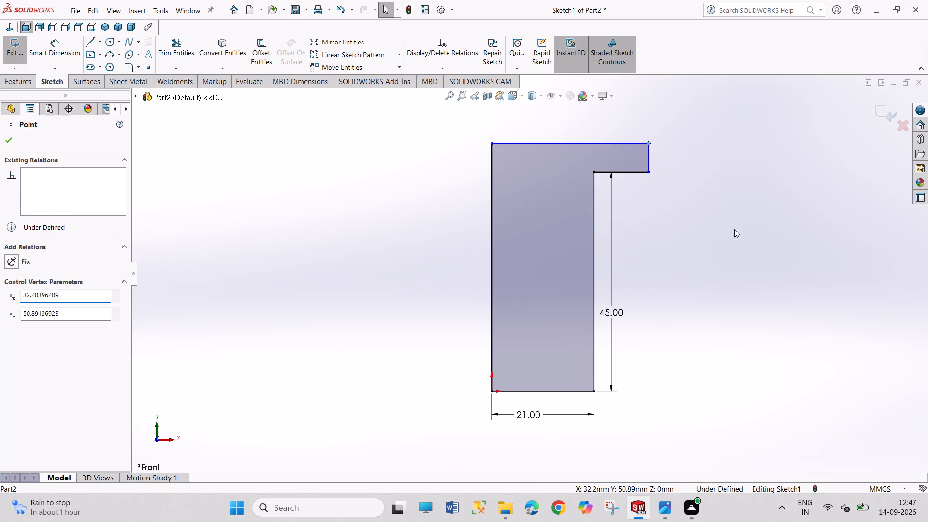
pyautogui.moveTo(734, 229); pyautogui.dragTo(708, 163, button='right')
pyautogui.click(648, 159)
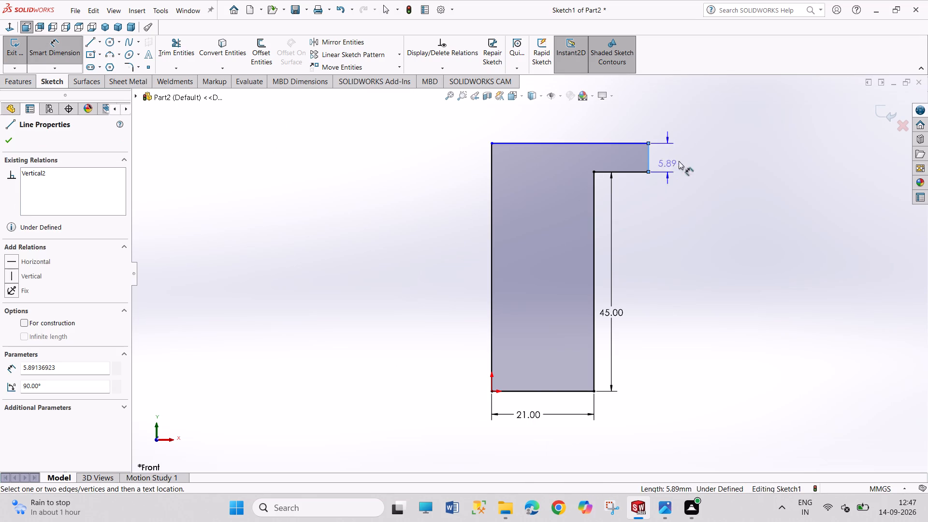
pyautogui.click(696, 158)
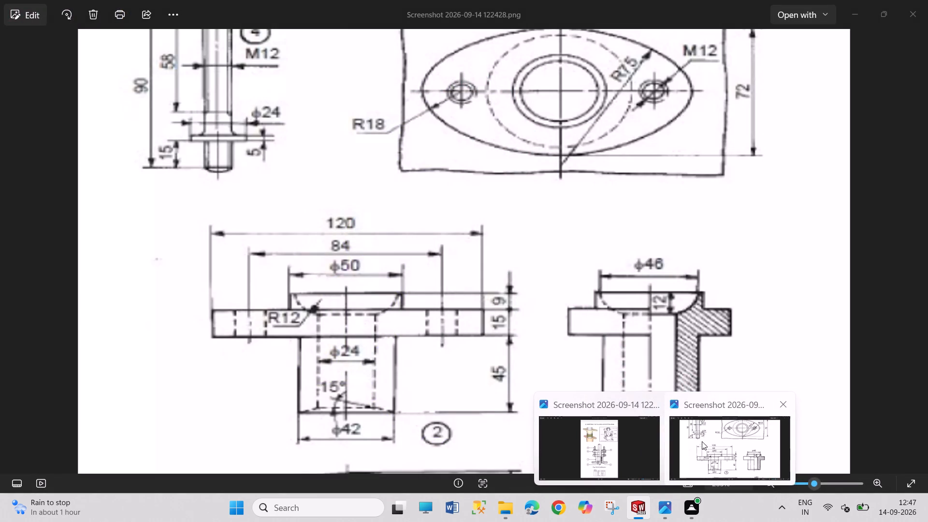
pyautogui.write('15')
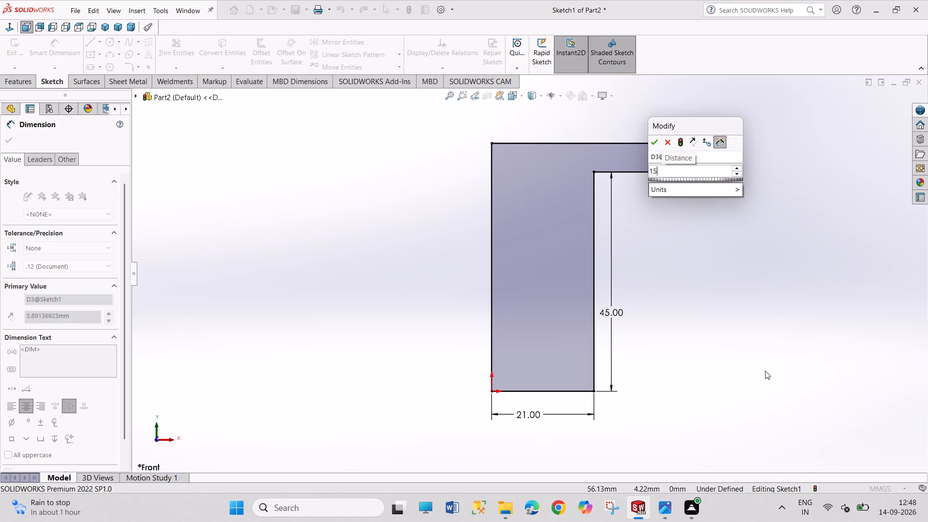
pyautogui.press('Return')
pyautogui.rightClick(722, 246)
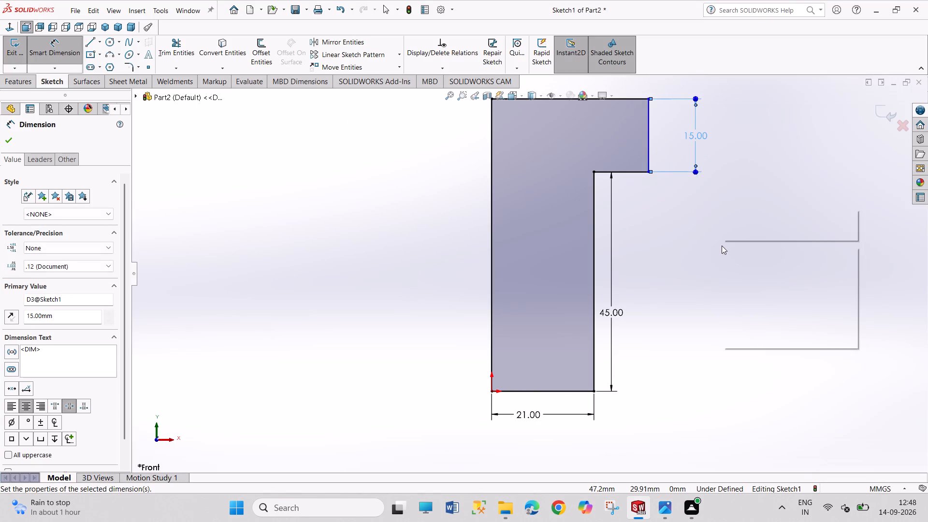
pyautogui.click(736, 278)
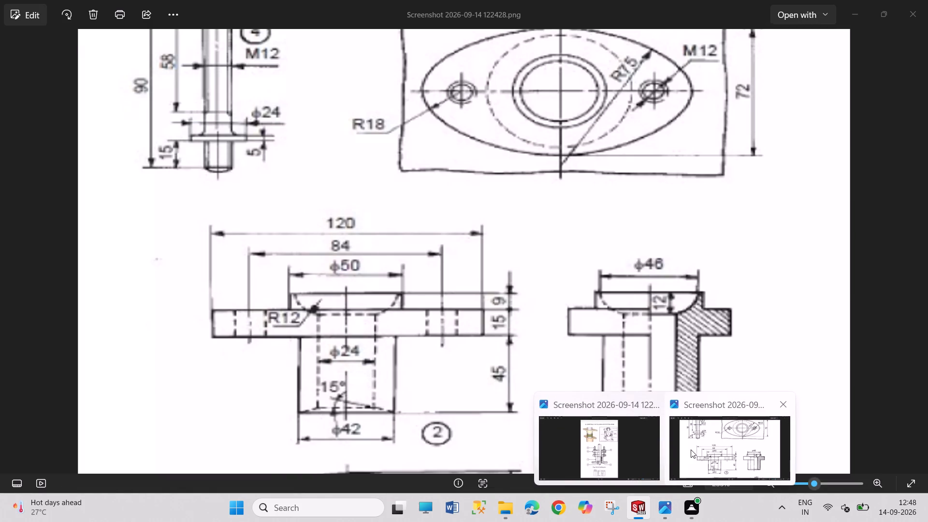
# Dimension the profile's top edge at 60 mm and shift the 45 mm dimension farther from the profile.
pyautogui.scroll(-2, 669, 328)
pyautogui.scroll(3, 669, 328)
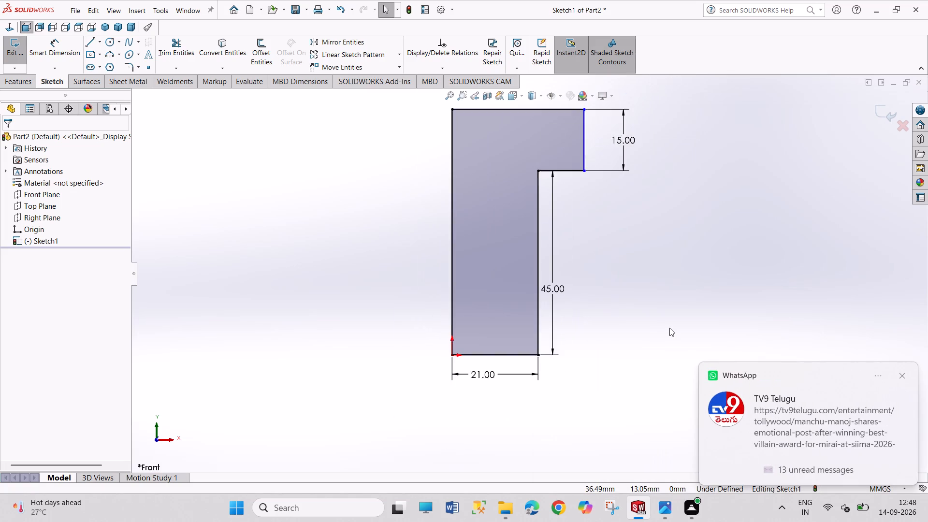
pyautogui.scroll(1, 669, 328)
pyautogui.moveTo(669, 328); pyautogui.dragTo(639, 176, button='right')
pyautogui.click(558, 135)
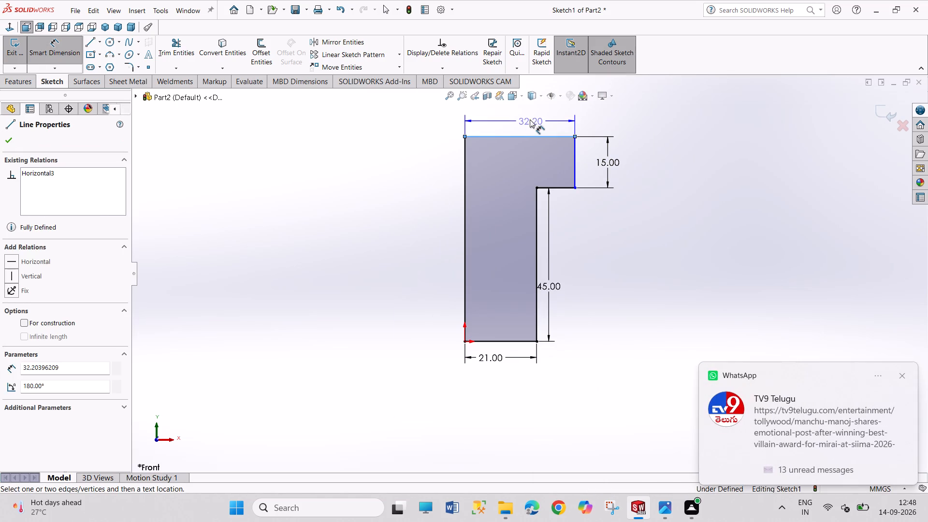
pyautogui.write('60')
pyautogui.press('Return')
pyautogui.rightClick(610, 253)
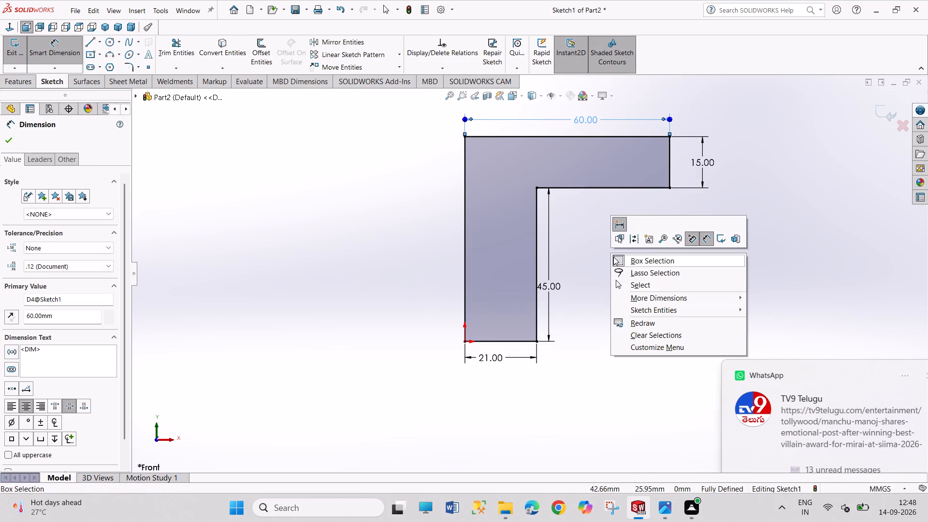
pyautogui.click(622, 284)
pyautogui.moveTo(560, 285); pyautogui.dragTo(603, 300)
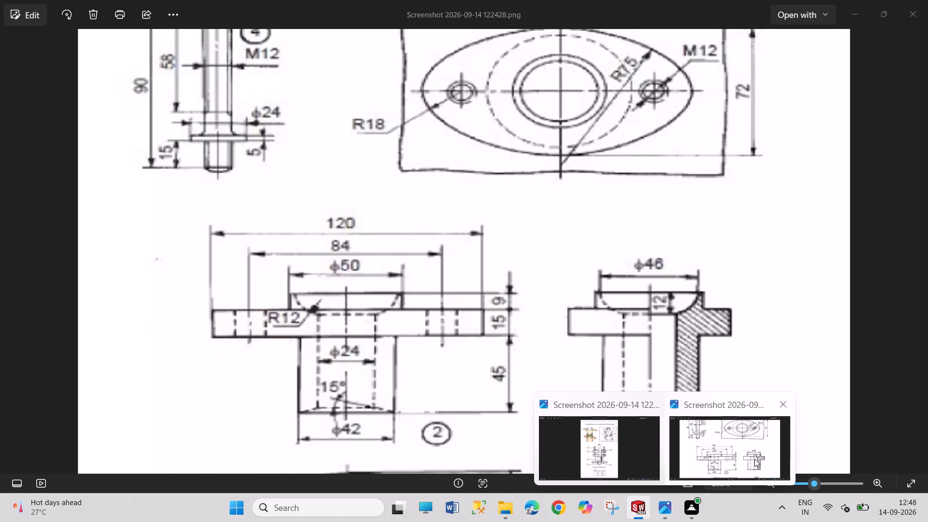
# Finish the sketch and revolve the profile 360° about its vertical line through the origin.
pyautogui.click(11, 45)
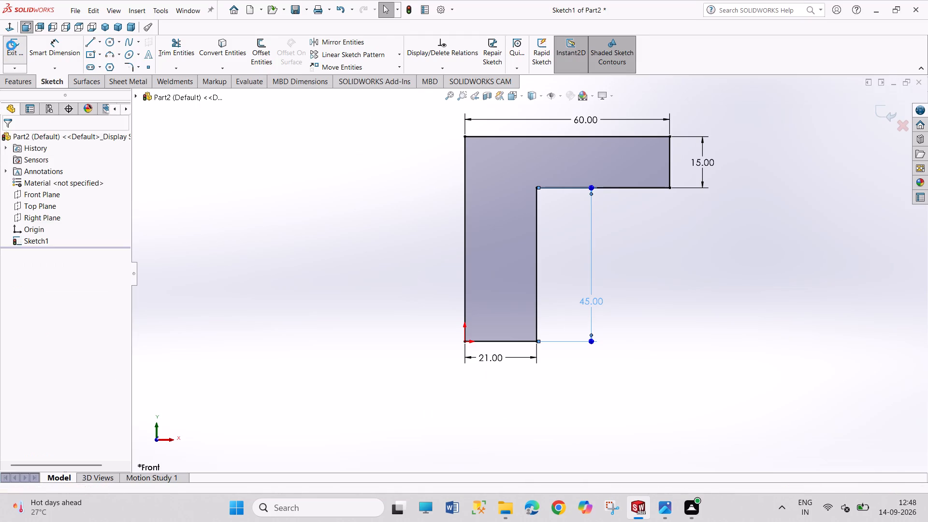
pyautogui.click(59, 49)
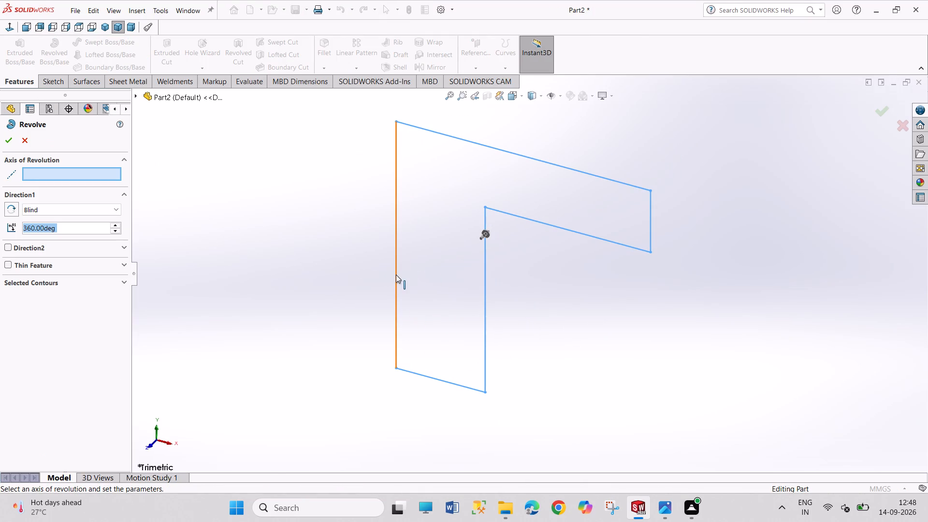
pyautogui.click(396, 275)
pyautogui.click(9, 140)
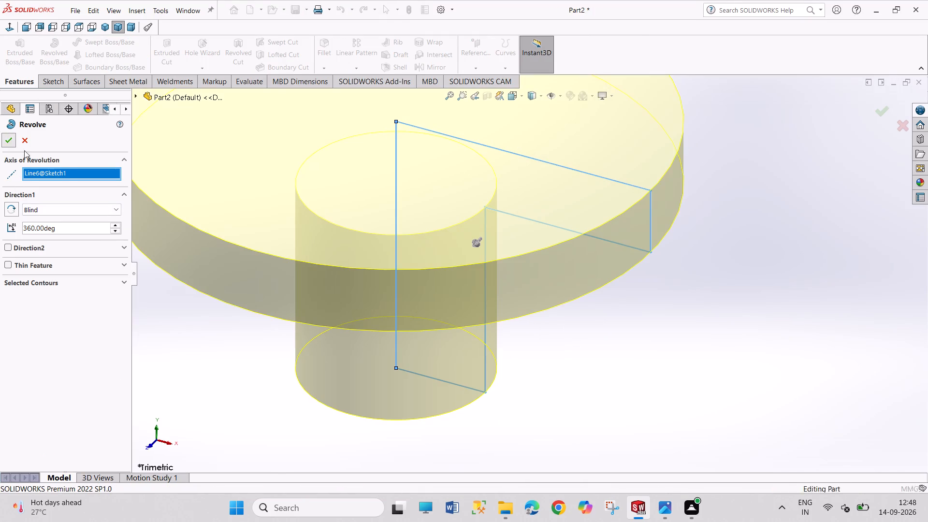
# Reopen the revolve's sketch and draw a raised boss outline about 24 mm wide and 21 mm high from the axis onto the flange's top edge.
pyautogui.scroll(5, 217, 274)
pyautogui.moveTo(221, 272); pyautogui.dragTo(255, 329)
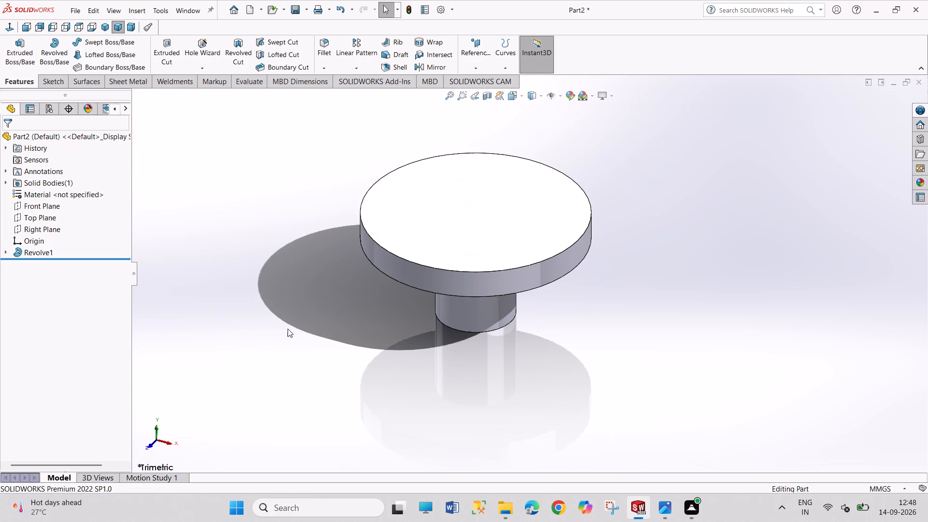
pyautogui.moveTo(289, 327); pyautogui.dragTo(350, 241, button='middle')
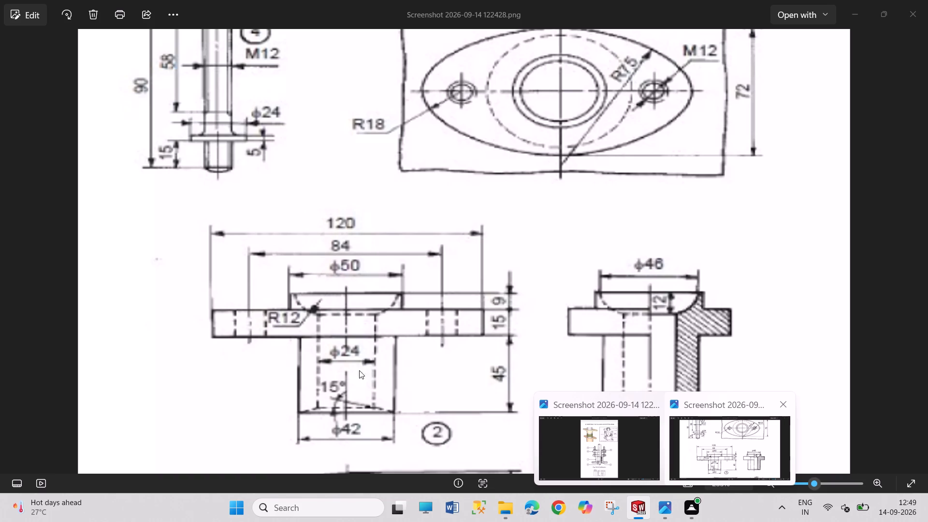
pyautogui.click(5, 250)
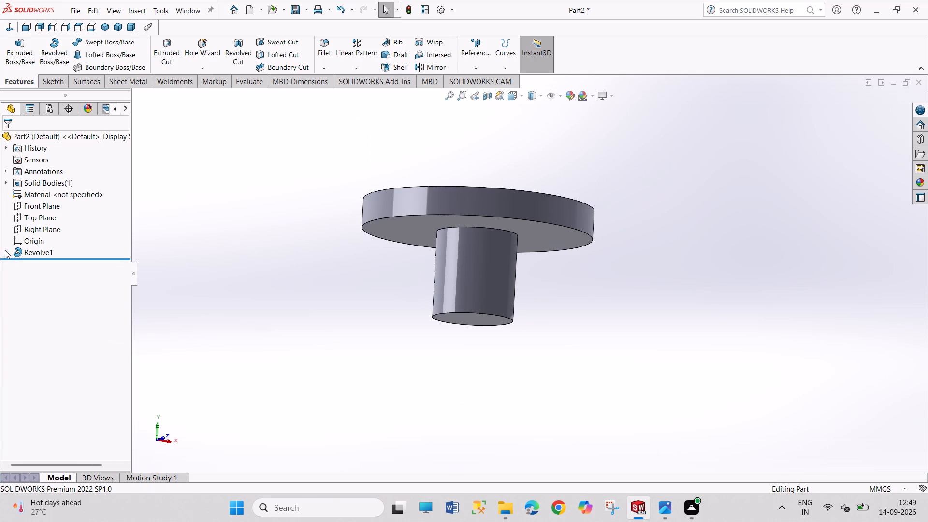
pyautogui.click(32, 264)
pyautogui.click(46, 239)
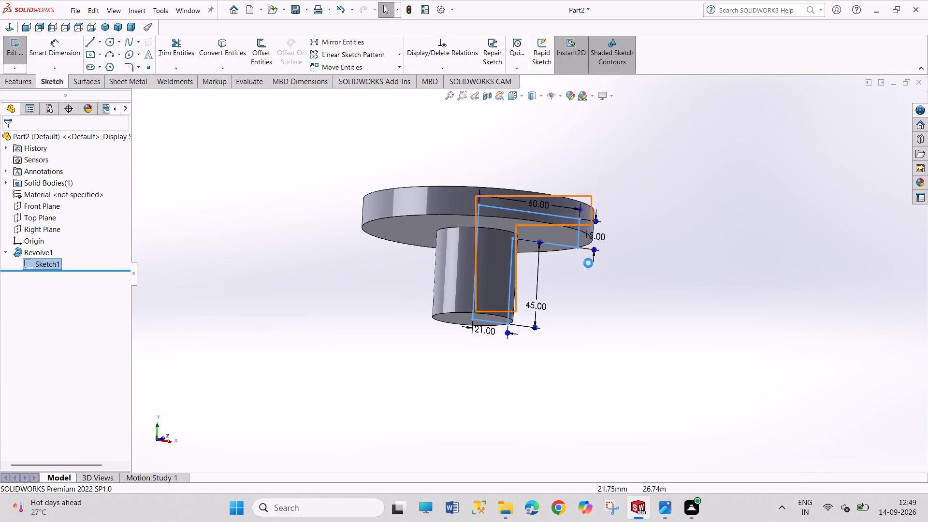
pyautogui.moveTo(689, 186); pyautogui.dragTo(719, 294)
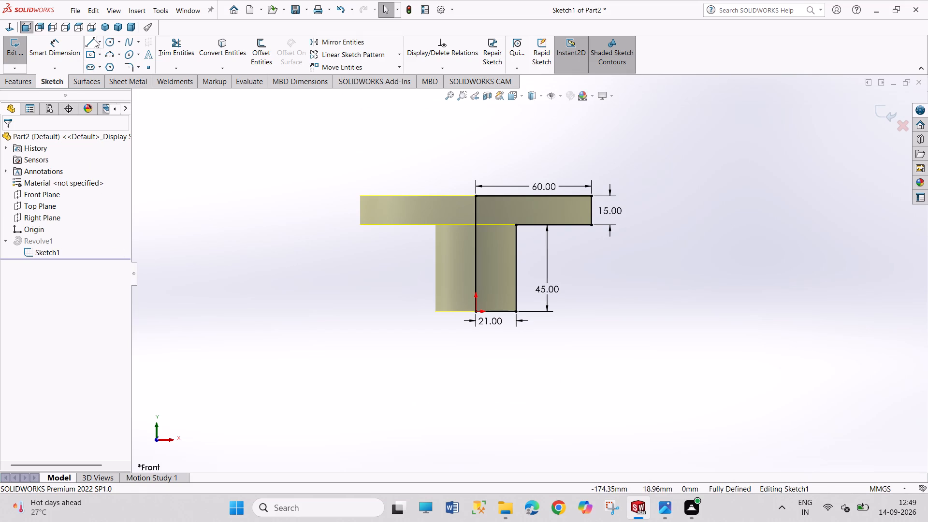
pyautogui.click(94, 39)
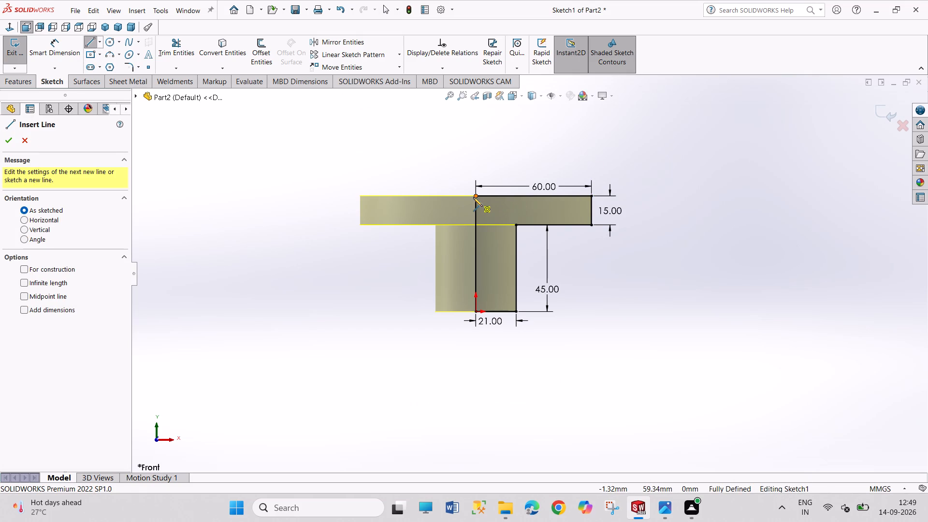
pyautogui.click(473, 197)
pyautogui.click(474, 156)
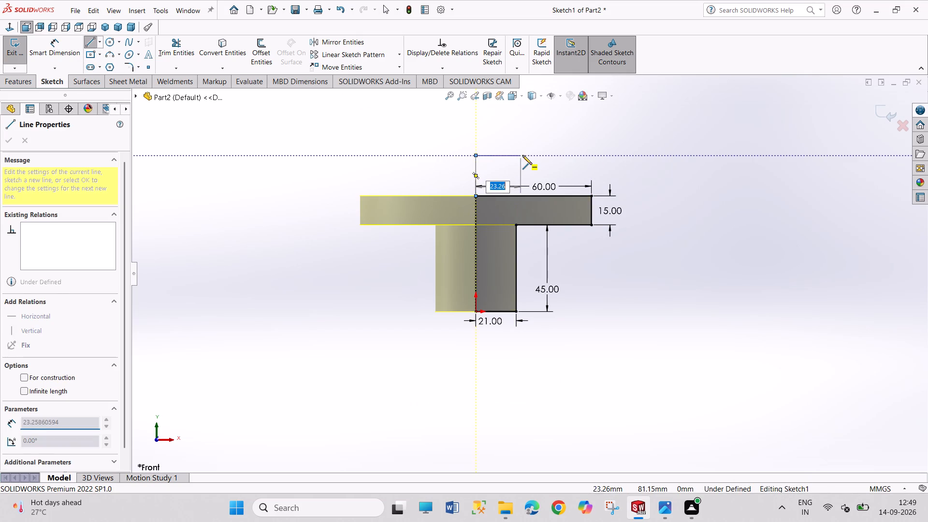
pyautogui.click(522, 155)
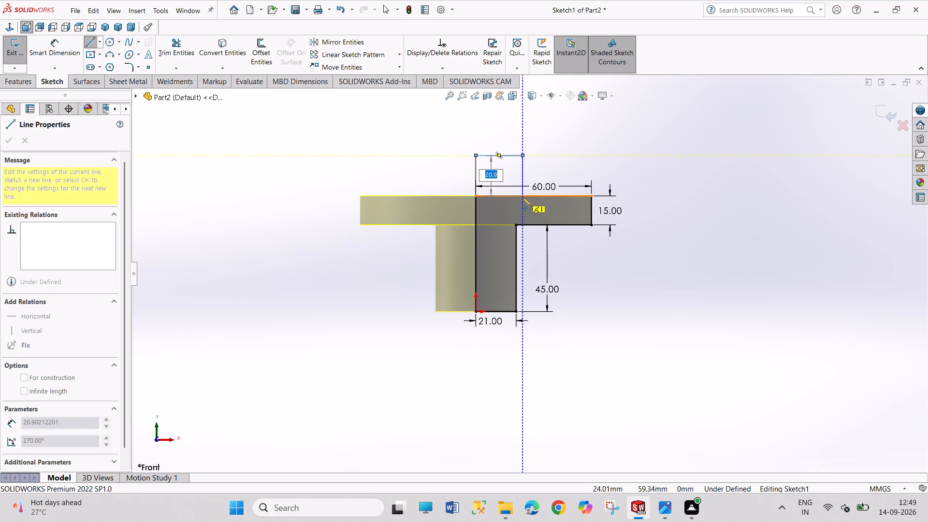
pyautogui.click(522, 197)
pyautogui.rightClick(589, 129)
pyautogui.click(621, 134)
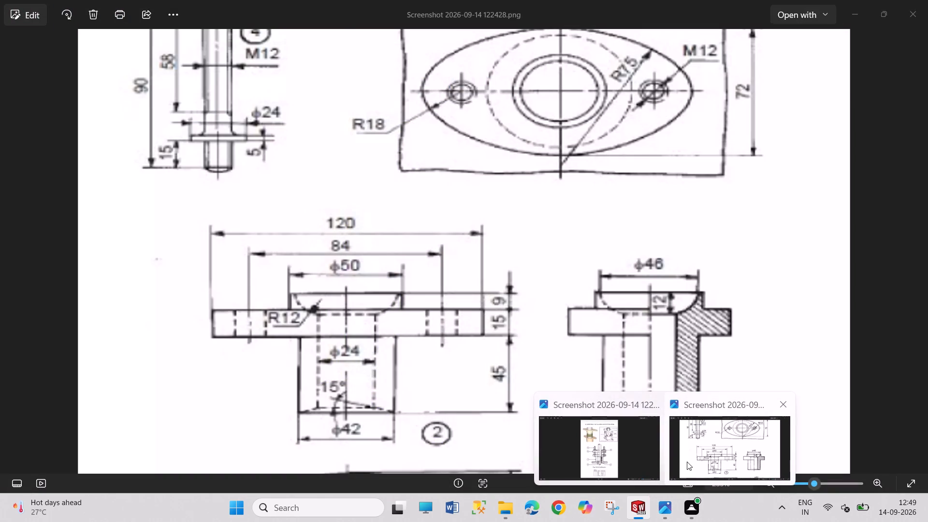
# Dimension the raised boss outline at 9 mm high and 25 mm wide.
pyautogui.moveTo(773, 357); pyautogui.dragTo(713, 169, button='right')
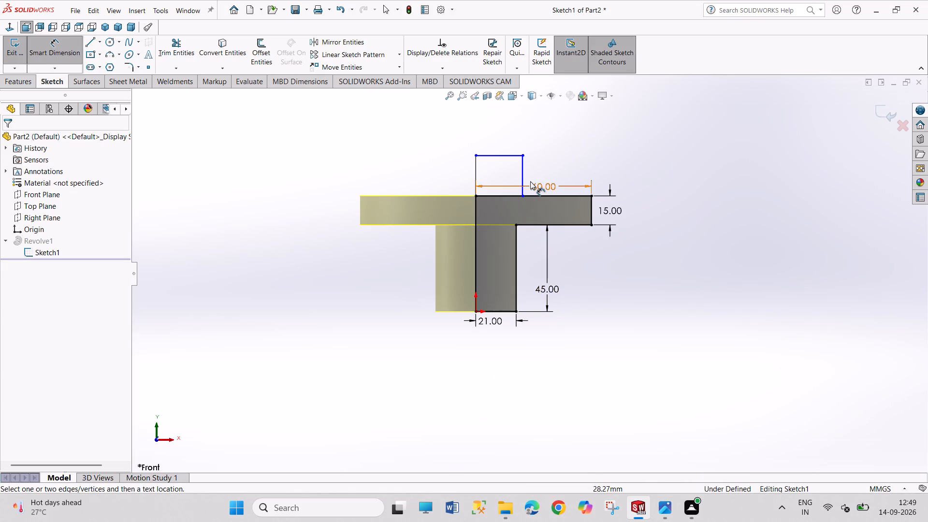
pyautogui.moveTo(522, 176); pyautogui.dragTo(533, 176)
pyautogui.click(677, 177)
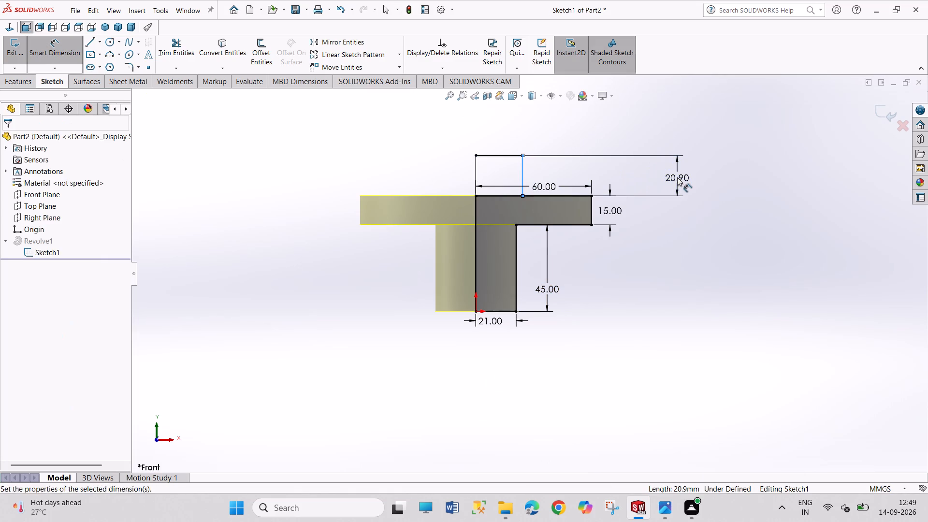
pyautogui.press('9')
pyautogui.press('Return')
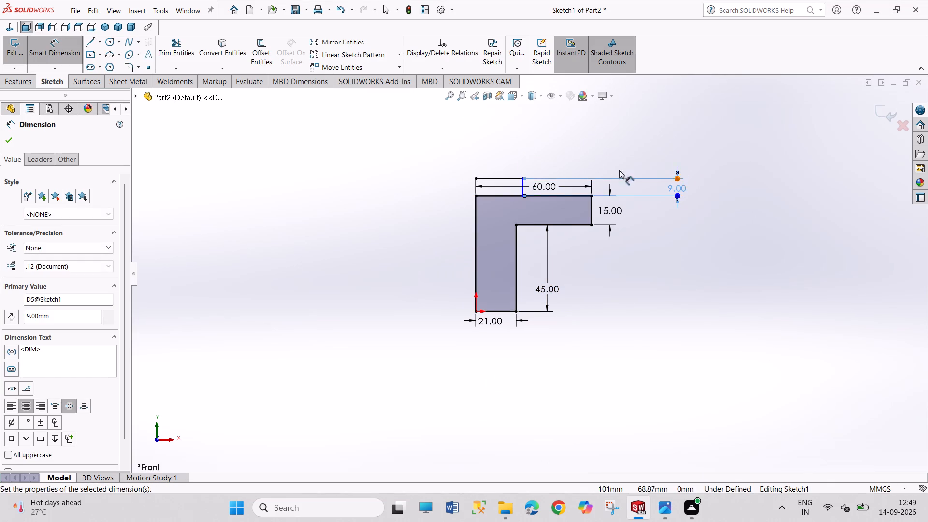
pyautogui.click(506, 181)
pyautogui.click(498, 147)
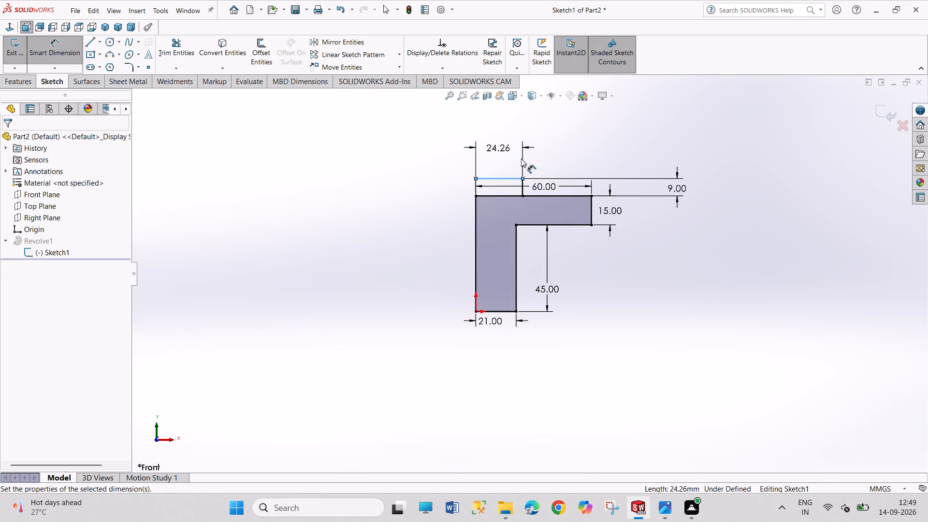
pyautogui.write('25')
pyautogui.press('Return')
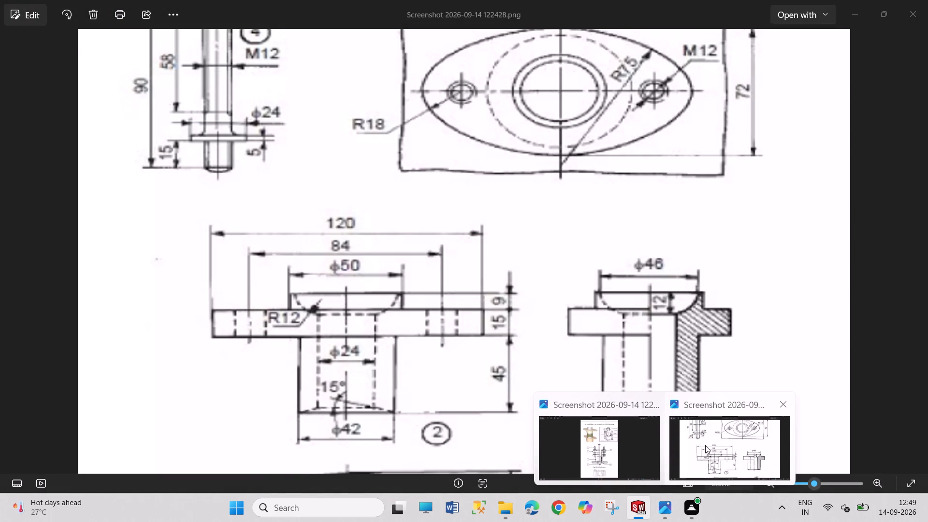
pyautogui.rightClick(788, 329)
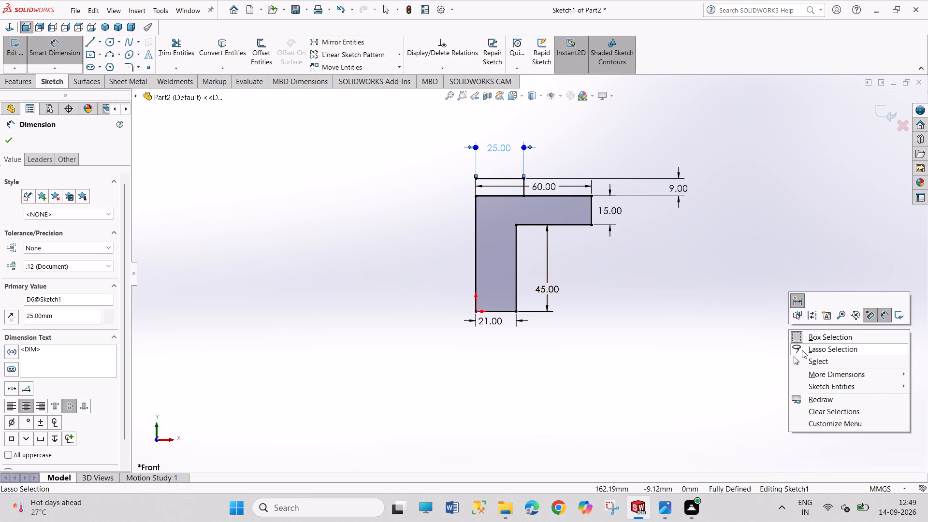
pyautogui.click(806, 364)
# Trim away the flange's top edge where it runs beneath the raised boss.
pyautogui.click(182, 46)
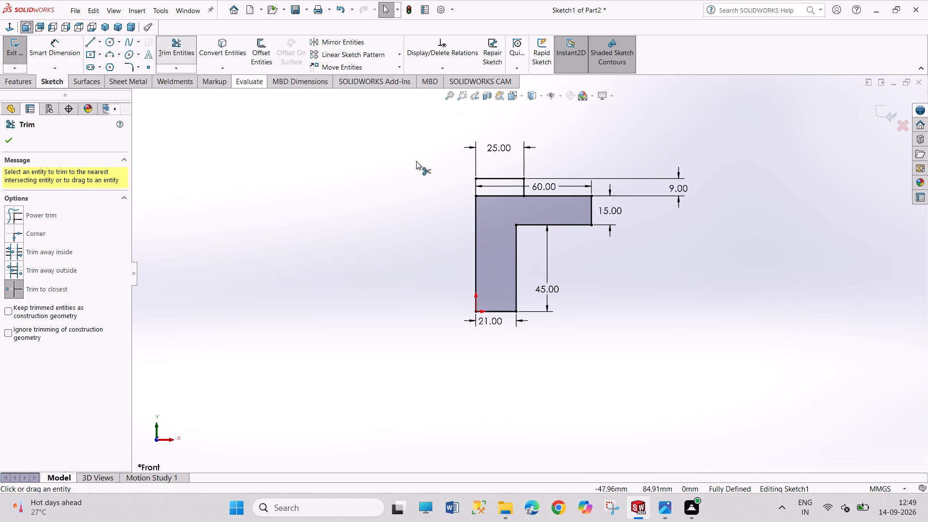
pyautogui.click(514, 195)
pyautogui.rightClick(354, 220)
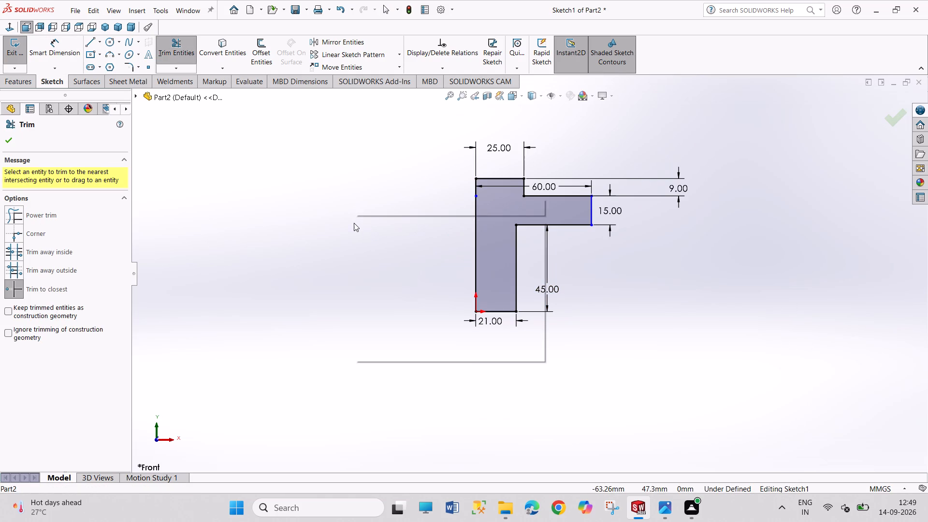
pyautogui.click(376, 249)
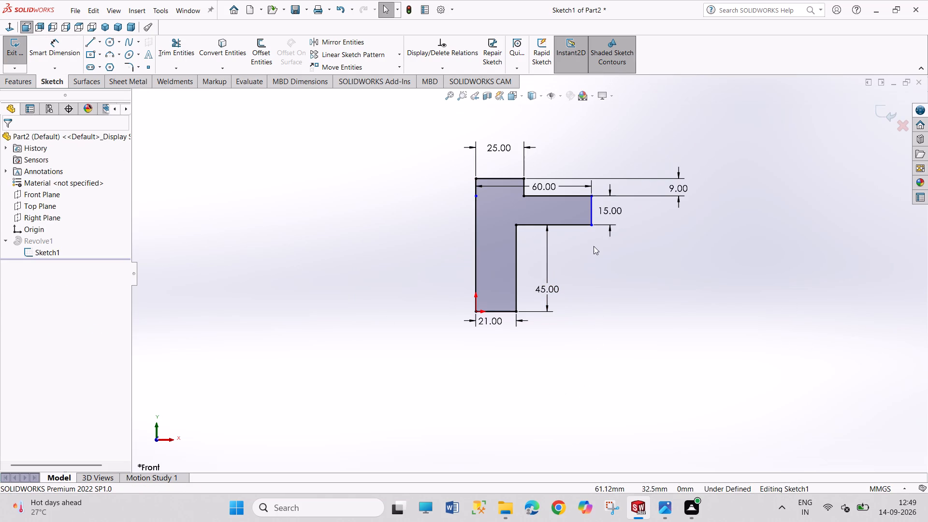
# Move the 60 mm dimension above the 25 mm one, try repositioning the flange's outer edges, and exit the sketch.
pyautogui.moveTo(554, 189); pyautogui.dragTo(571, 124)
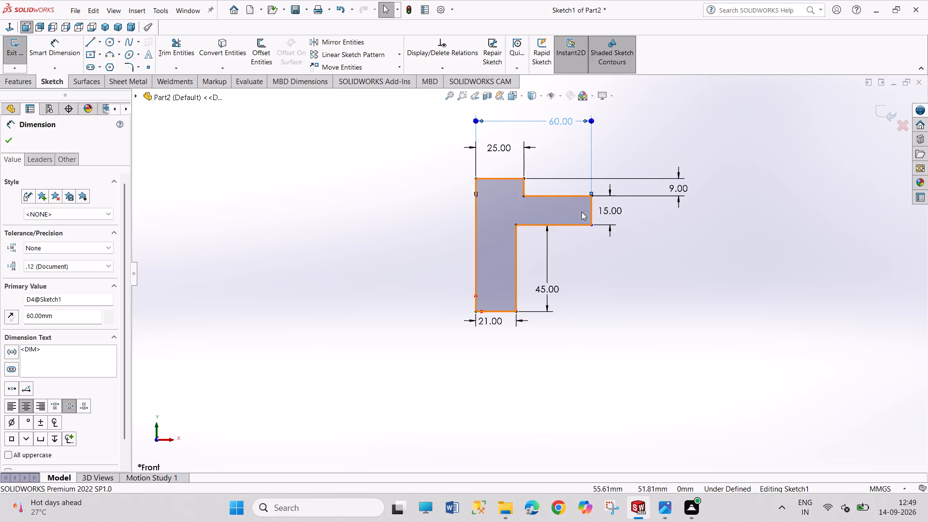
pyautogui.moveTo(592, 209); pyautogui.dragTo(624, 209)
pyautogui.moveTo(588, 224); pyautogui.dragTo(590, 201)
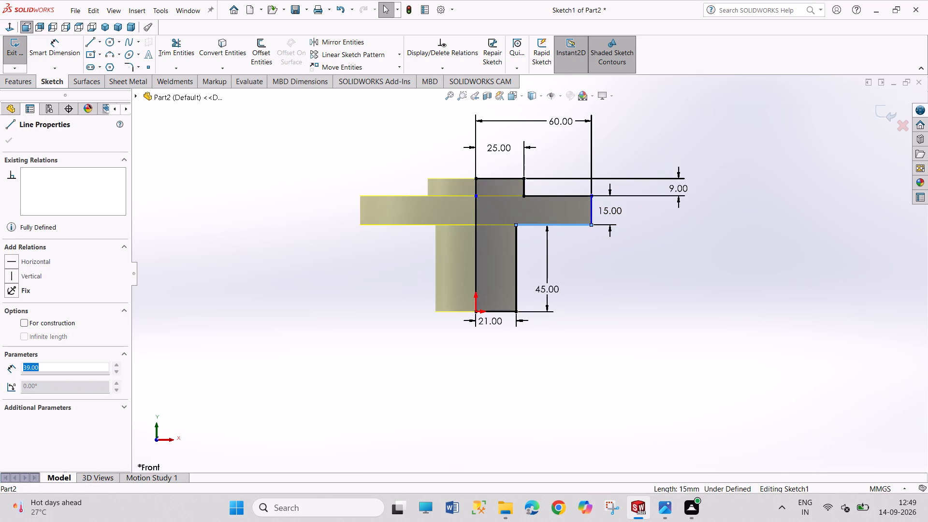
pyautogui.moveTo(592, 194); pyautogui.dragTo(594, 216)
pyautogui.moveTo(590, 212); pyautogui.dragTo(627, 219)
pyautogui.click(12, 52)
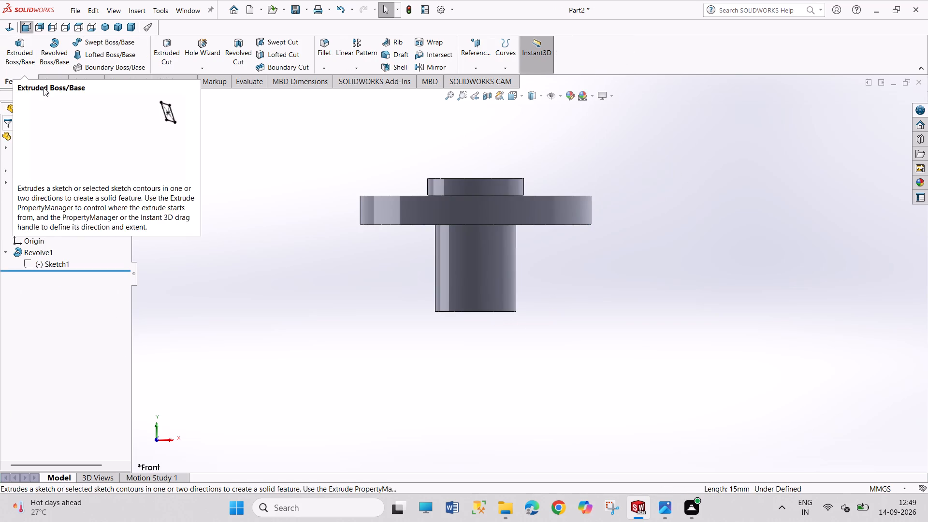
# Start a new sketch on the Front Plane for the gland's interior profile.
pyautogui.moveTo(232, 208); pyautogui.dragTo(286, 296)
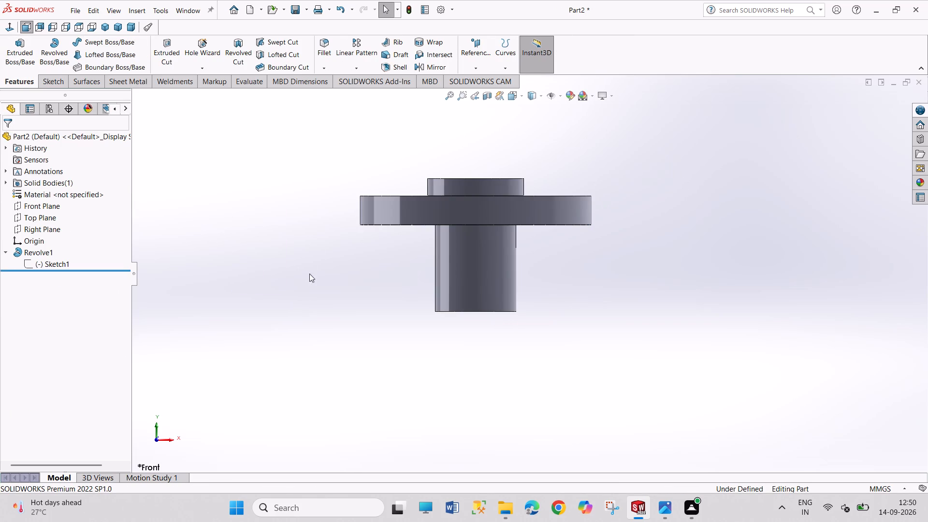
pyautogui.moveTo(321, 201); pyautogui.dragTo(328, 244, button='middle')
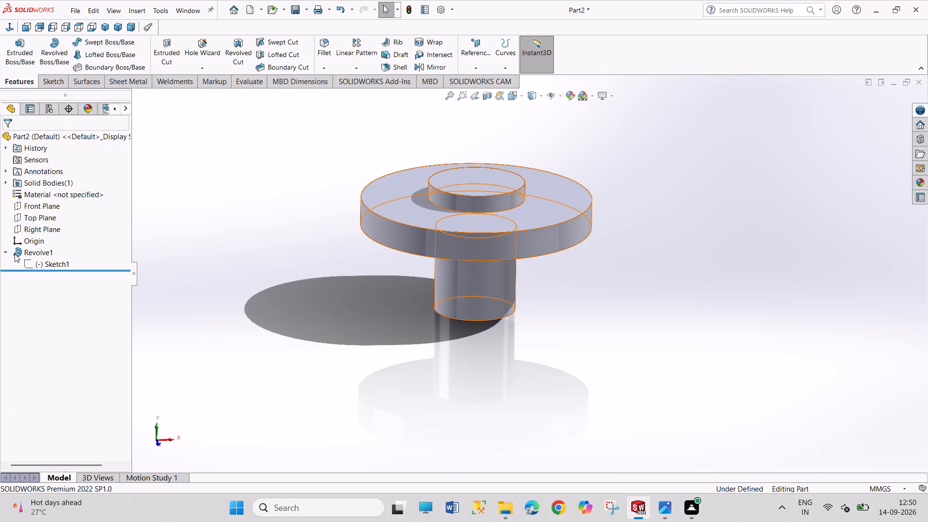
pyautogui.click(31, 202)
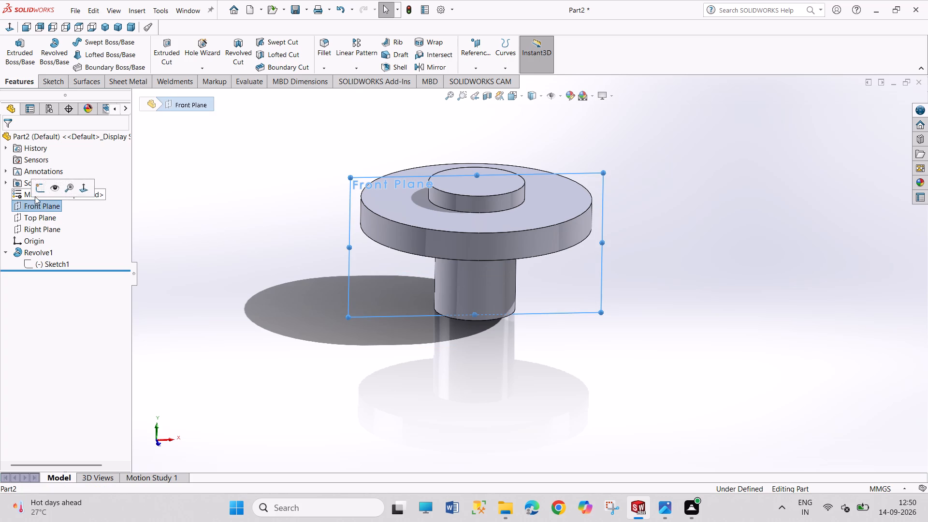
pyautogui.click(44, 188)
pyautogui.moveTo(786, 264); pyautogui.dragTo(812, 330)
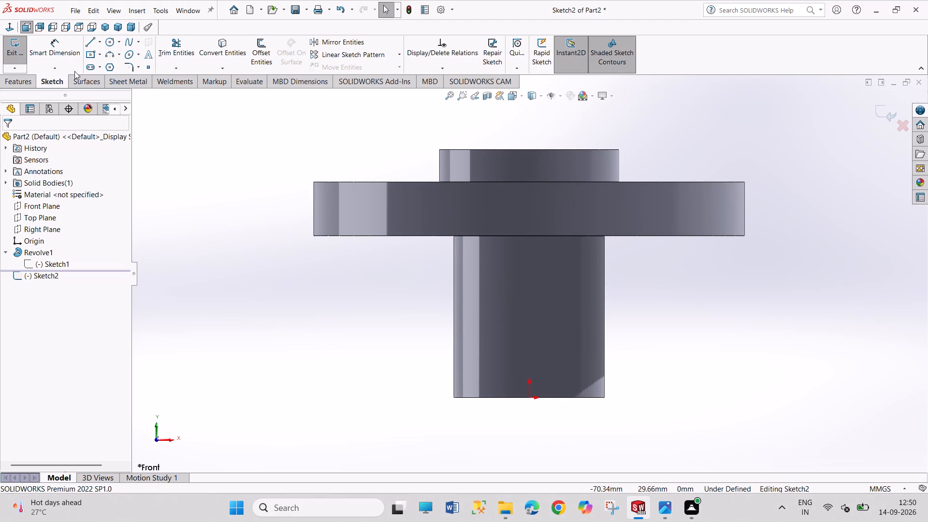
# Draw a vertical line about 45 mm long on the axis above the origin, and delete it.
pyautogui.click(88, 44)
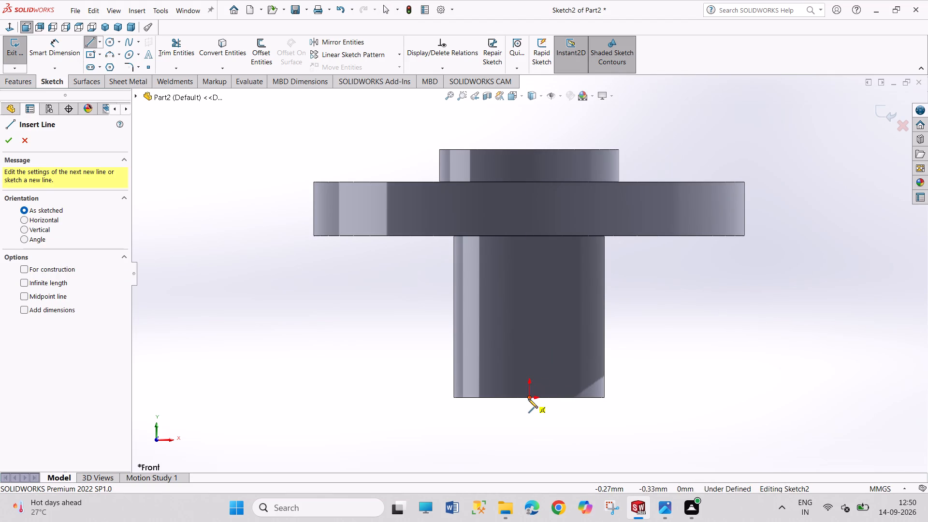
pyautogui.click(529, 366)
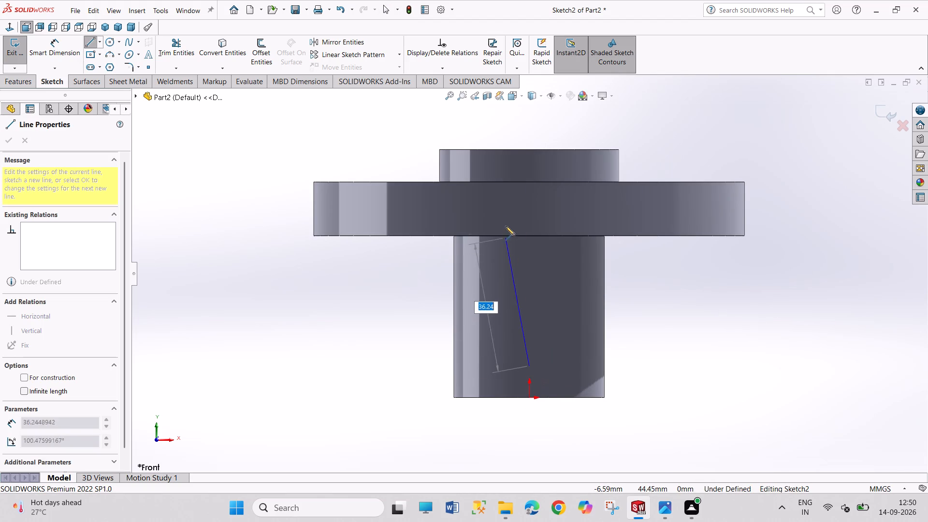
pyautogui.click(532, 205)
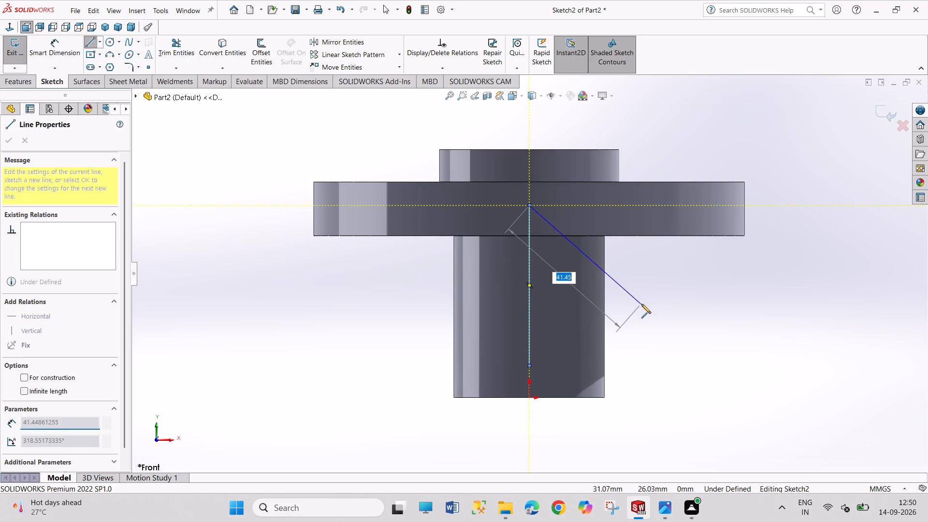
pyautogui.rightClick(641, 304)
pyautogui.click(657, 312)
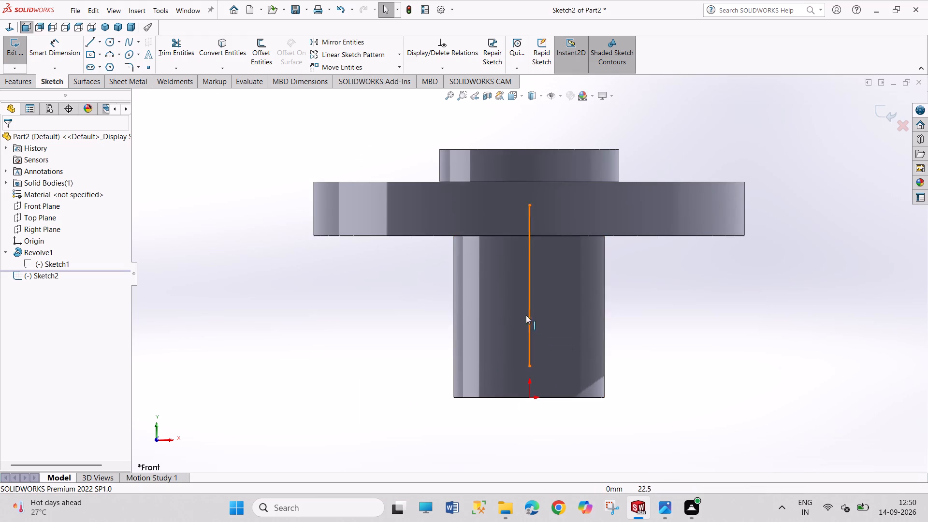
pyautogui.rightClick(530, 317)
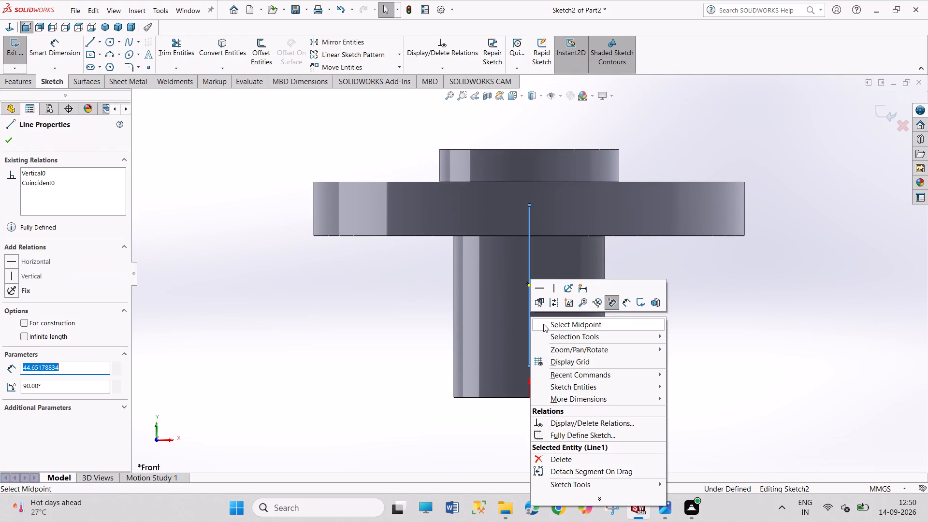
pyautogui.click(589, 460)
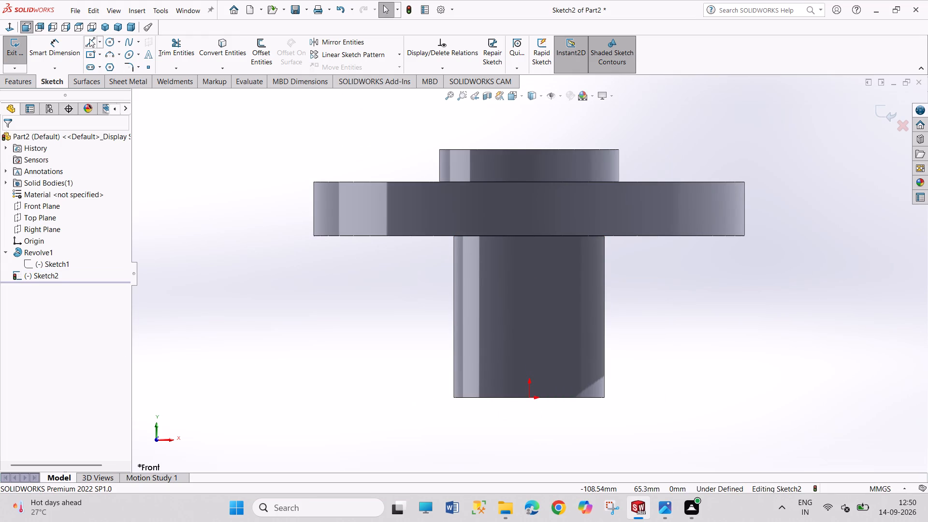
# Sketch the closed half-bore profile: sloped line at the barrel's bottom corner, vertical about 56 mm, outward arc up to the boss's top, closed along the axis.
pyautogui.click(89, 39)
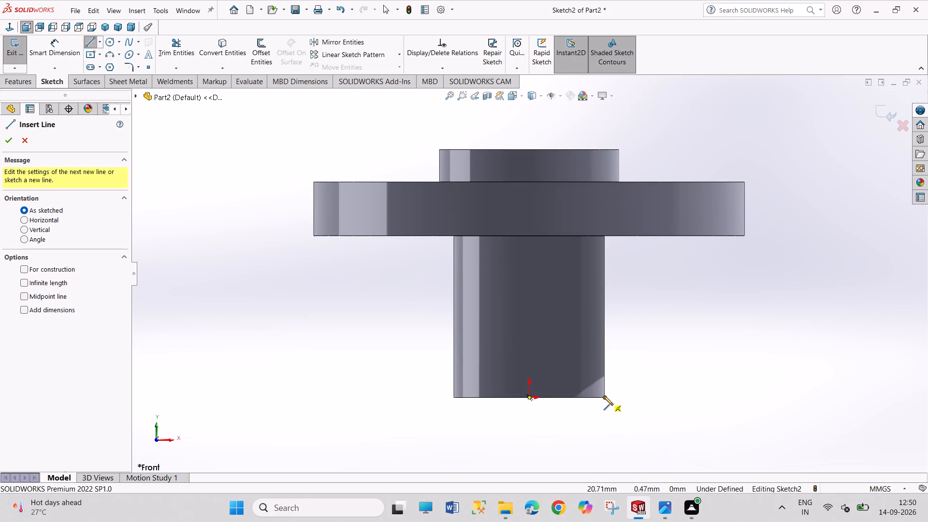
pyautogui.click(605, 397)
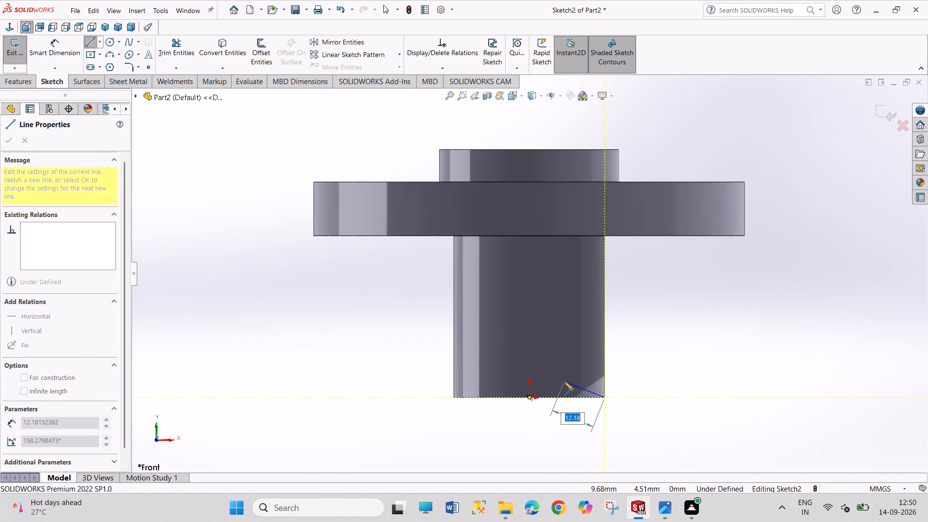
pyautogui.click(571, 383)
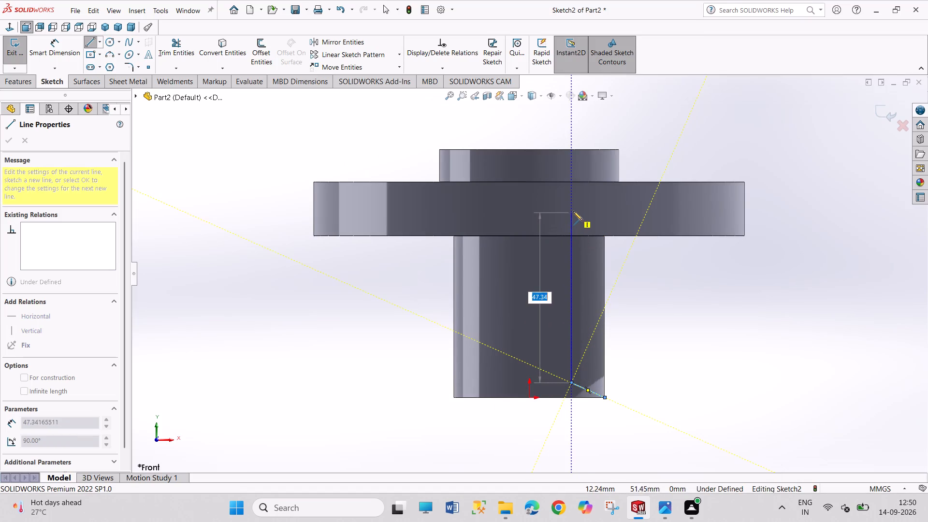
pyautogui.click(573, 182)
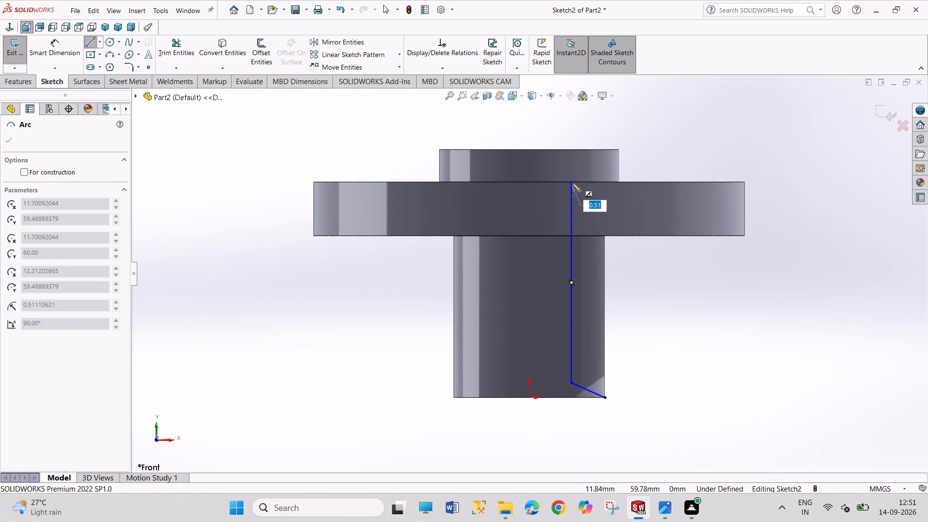
pyautogui.click(612, 149)
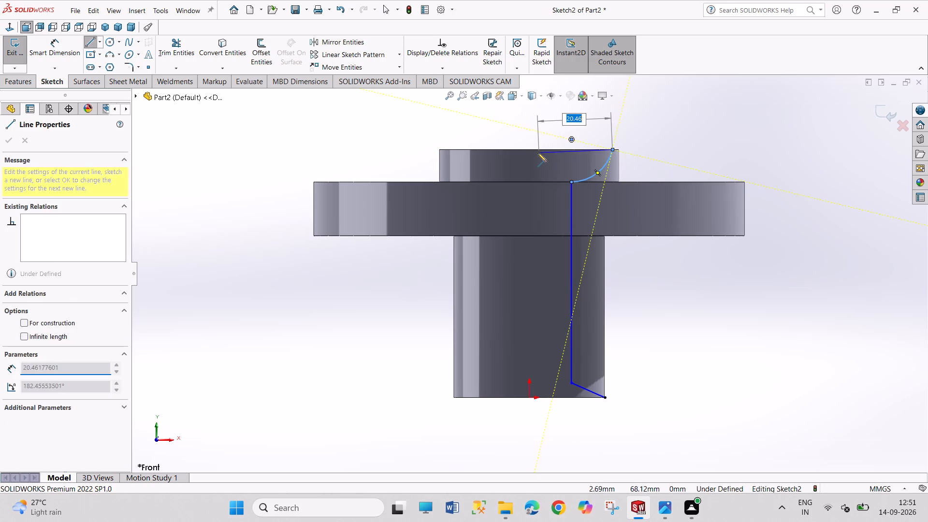
pyautogui.moveTo(530, 151); pyautogui.dragTo(528, 158)
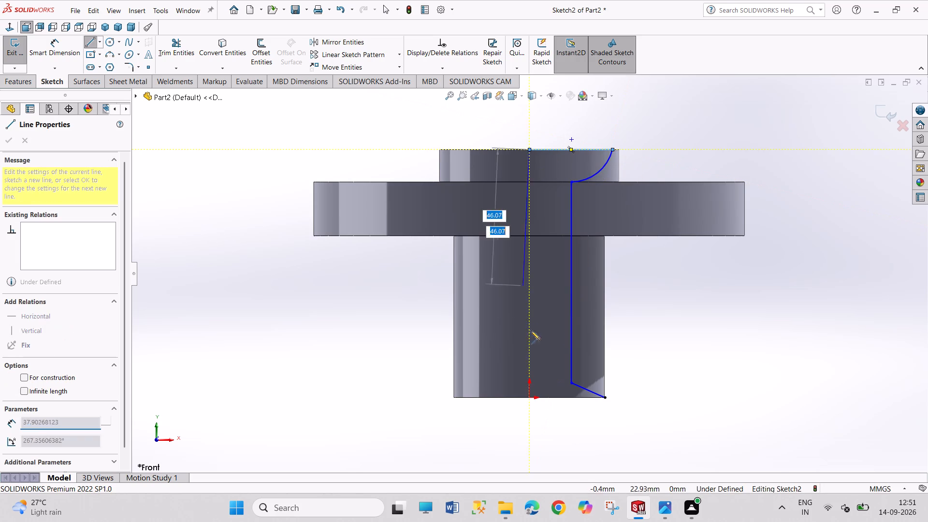
pyautogui.moveTo(529, 397); pyautogui.dragTo(536, 398)
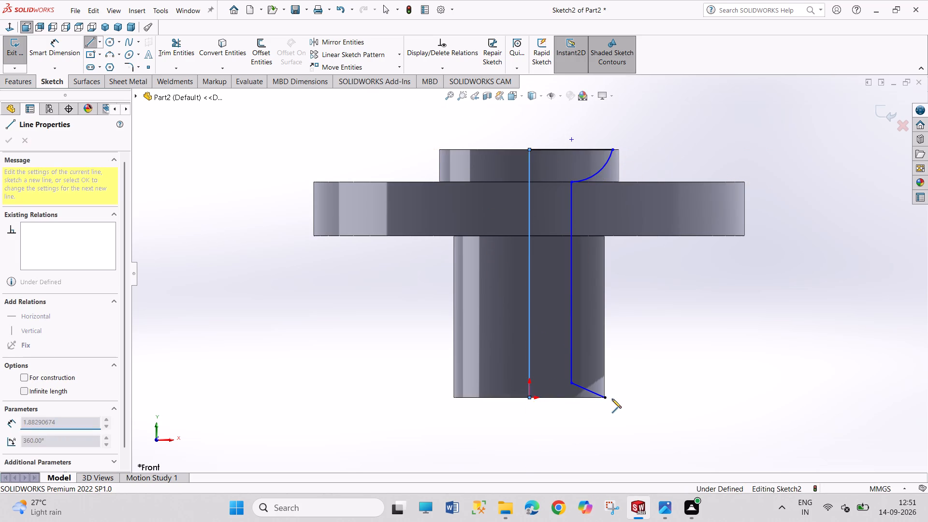
pyautogui.click(604, 399)
pyautogui.rightClick(671, 347)
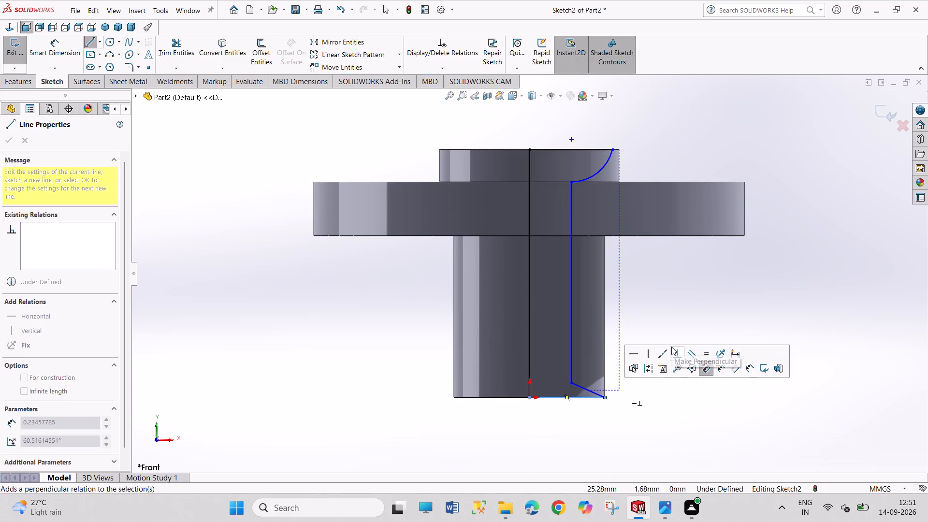
pyautogui.rightClick(678, 313)
pyautogui.click(690, 321)
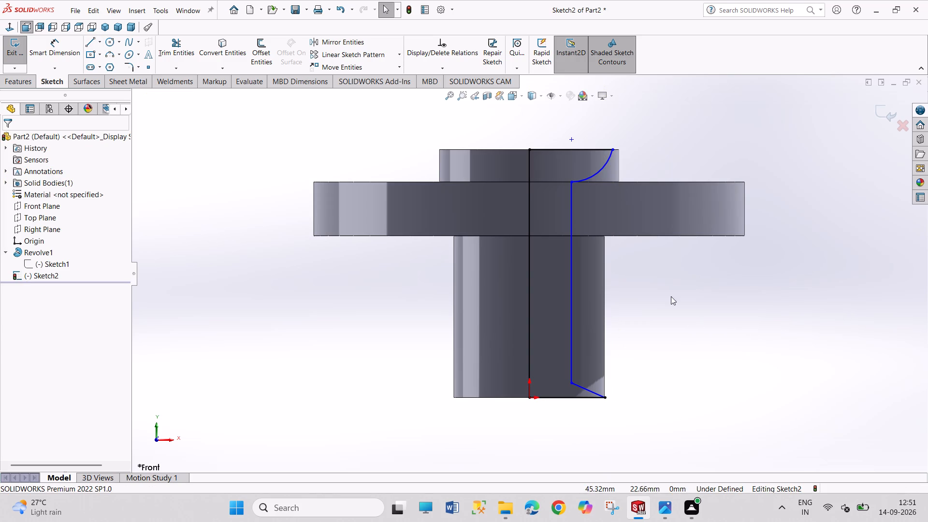
# Remove the arc's lower endpoint's coincident relation with the flange's top edge and move the point below that edge, about 8 mm from the axis.
pyautogui.moveTo(571, 181); pyautogui.dragTo(570, 193)
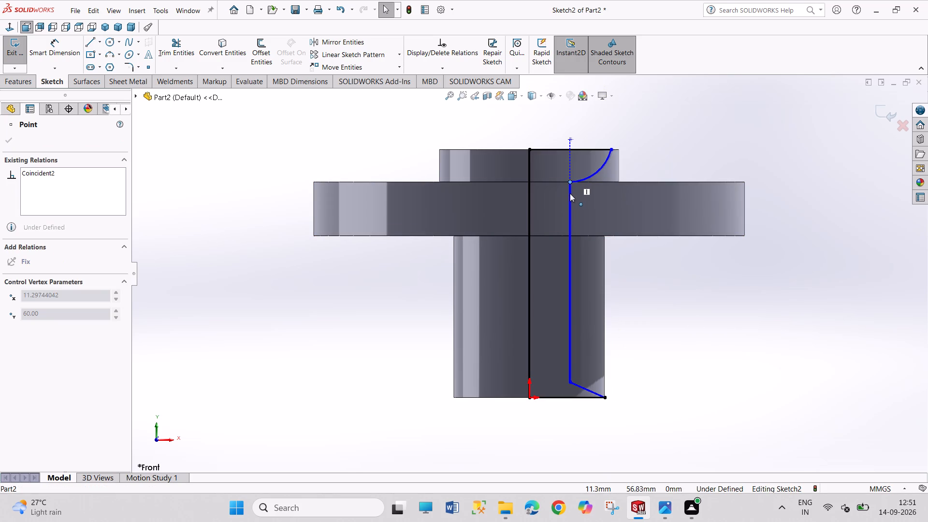
pyautogui.moveTo(570, 193); pyautogui.dragTo(570, 199)
pyautogui.rightClick(576, 180)
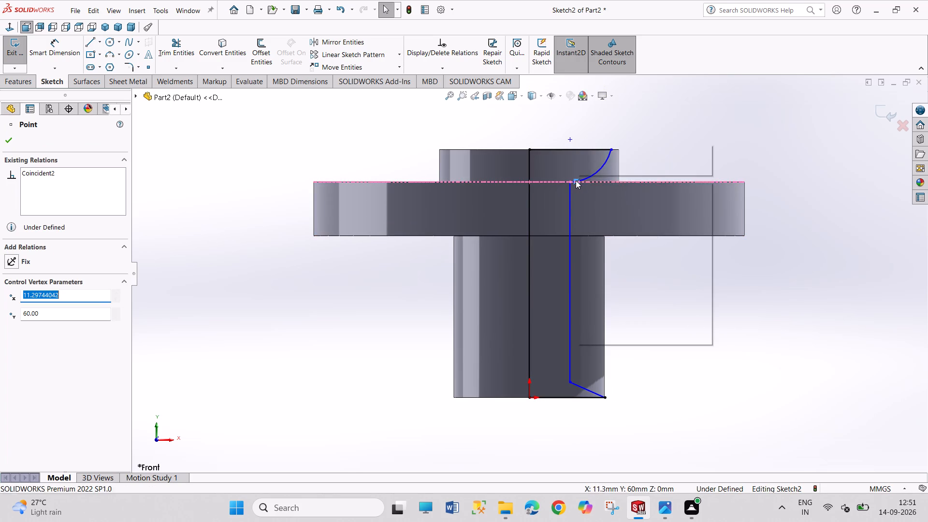
pyautogui.click(607, 313)
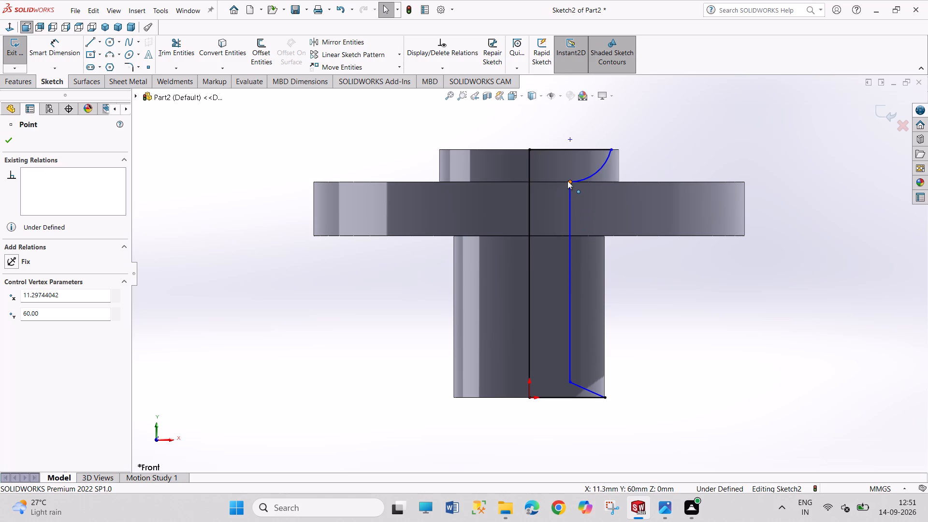
pyautogui.moveTo(569, 181); pyautogui.dragTo(560, 201)
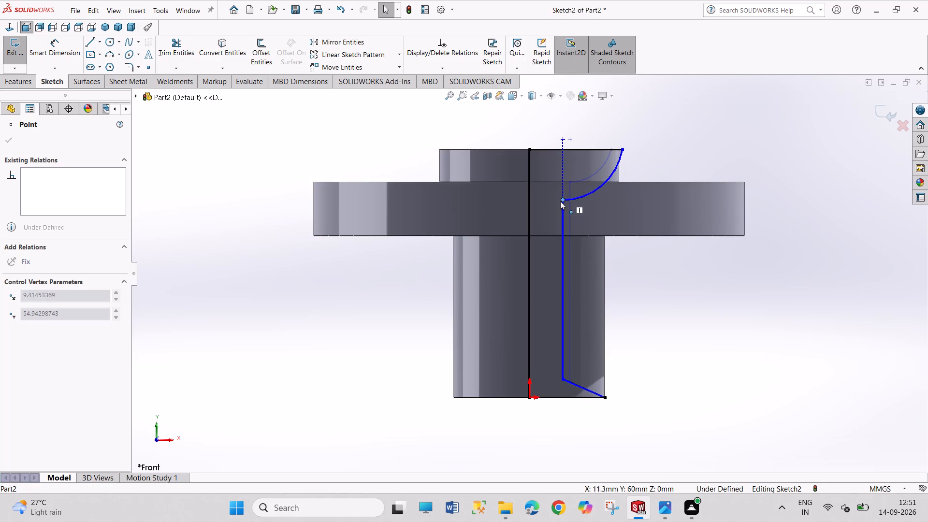
pyautogui.moveTo(560, 201); pyautogui.dragTo(558, 202)
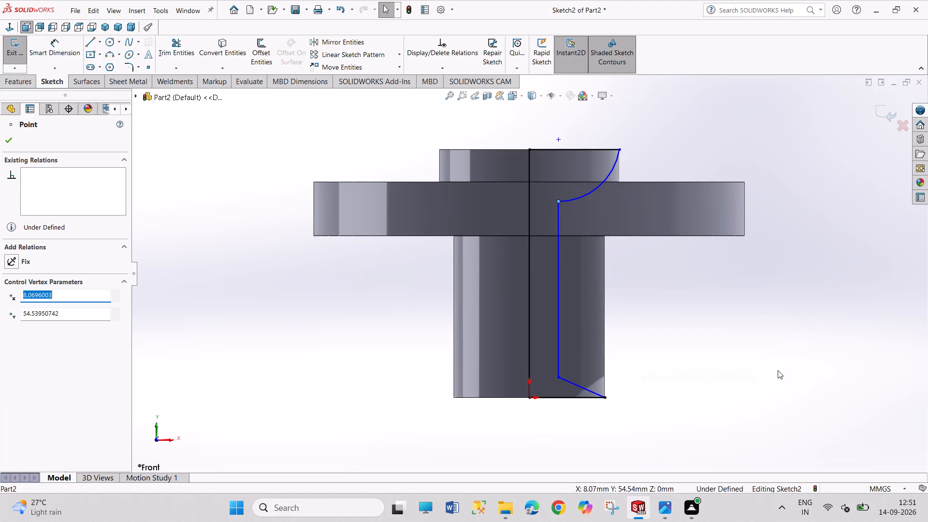
# Dimension the bore's vertical wall at 12 mm from the axis line.
pyautogui.moveTo(778, 370); pyautogui.dragTo(746, 228, button='right')
pyautogui.click(530, 319)
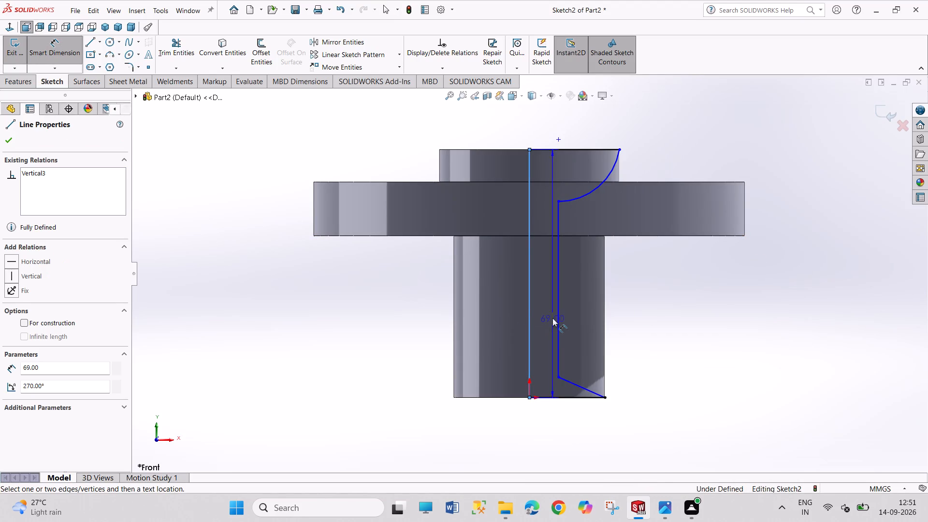
pyautogui.click(558, 318)
pyautogui.click(663, 318)
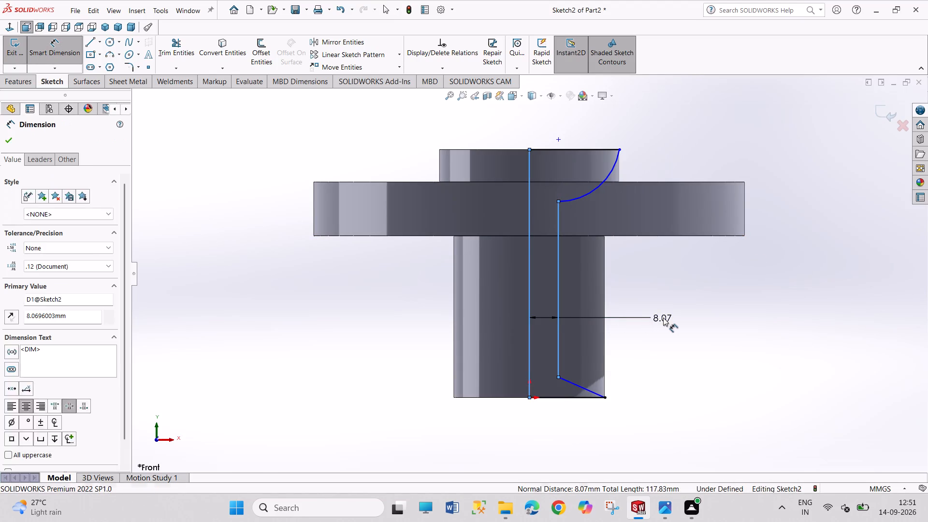
pyautogui.write('12')
pyautogui.press('Return')
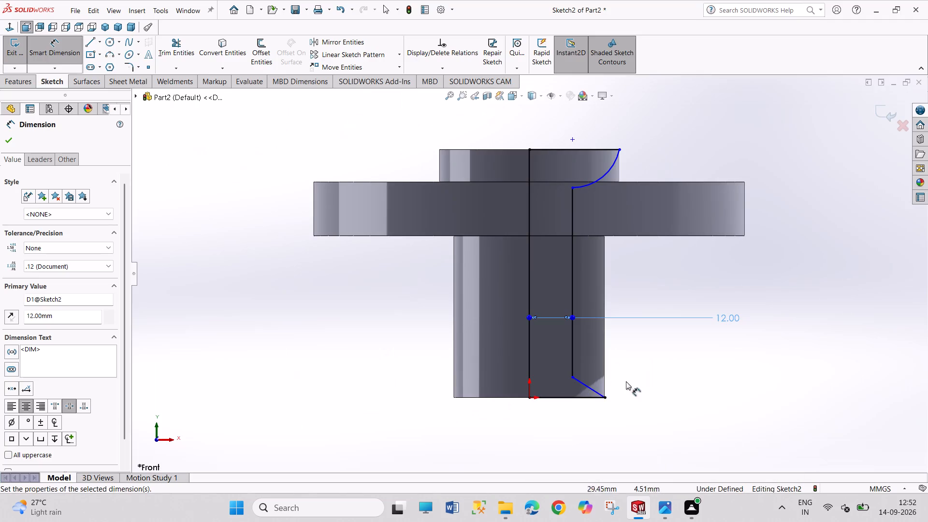
# Dimension the angle between the sloped line and the profile's bottom edge at 15°.
pyautogui.click(592, 389)
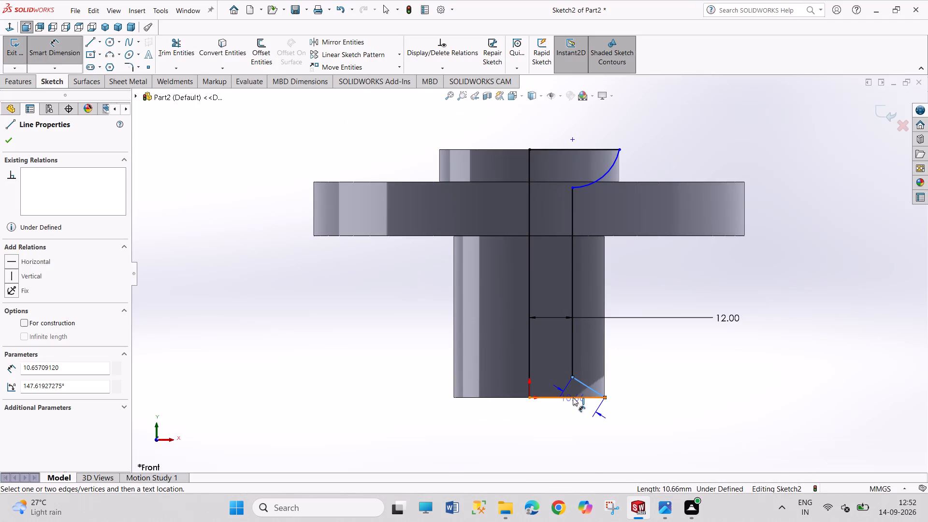
pyautogui.click(573, 397)
pyautogui.click(548, 390)
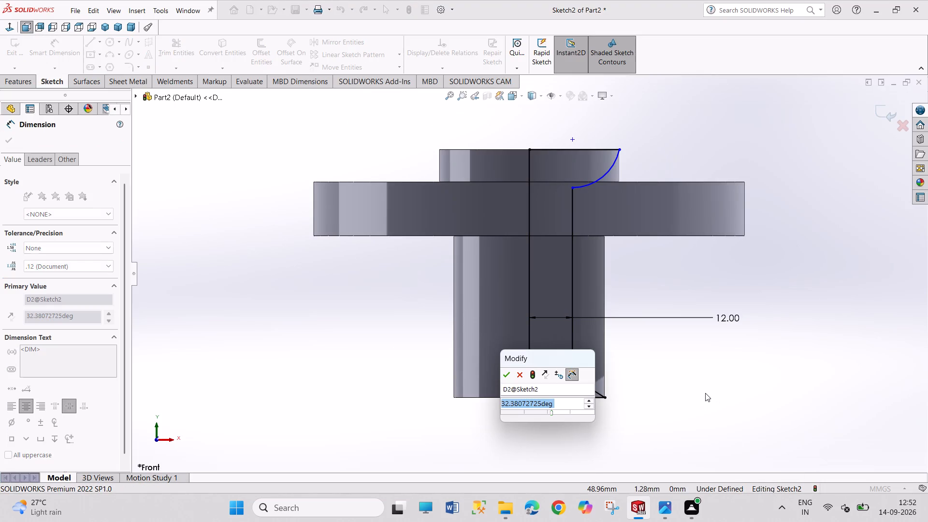
pyautogui.write('15')
pyautogui.press('Return')
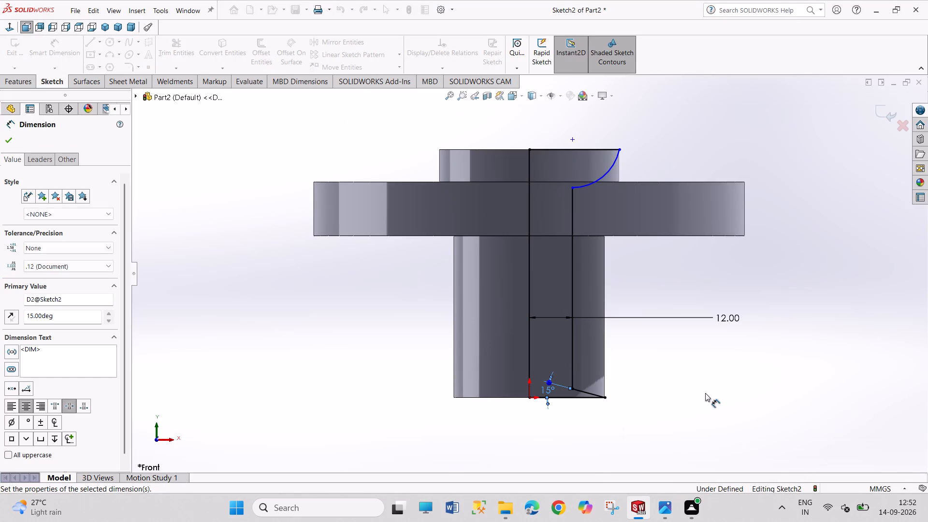
pyautogui.rightClick(674, 337)
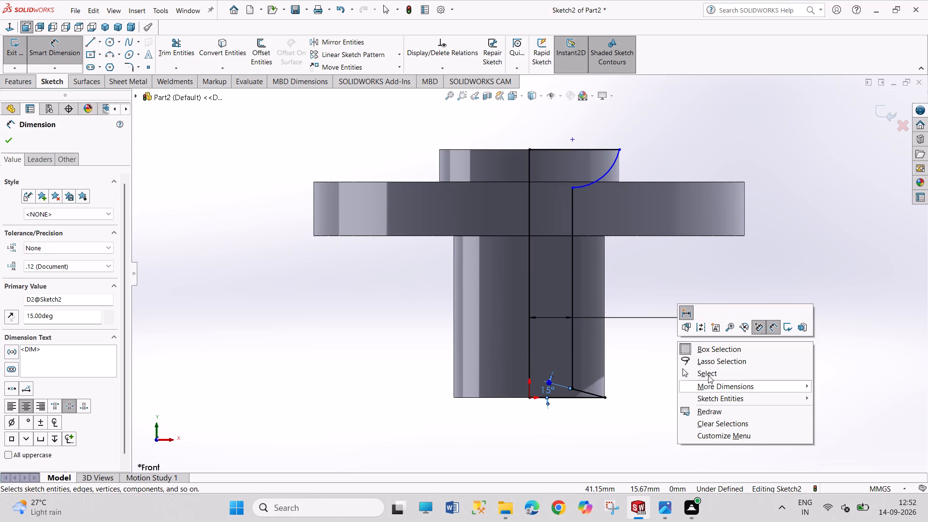
pyautogui.click(710, 374)
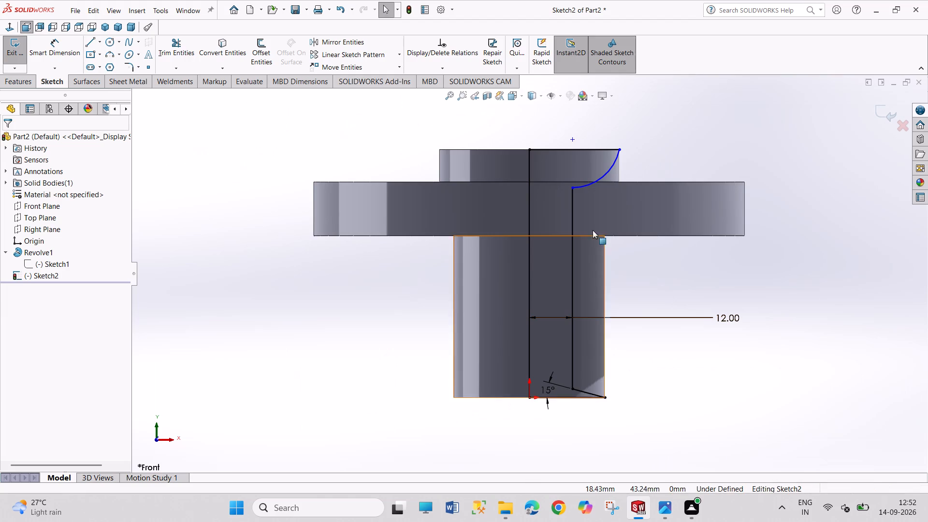
# Dimension the arc at the top of the bore profile with a 12 mm radius.
pyautogui.moveTo(771, 354); pyautogui.dragTo(744, 224, button='right')
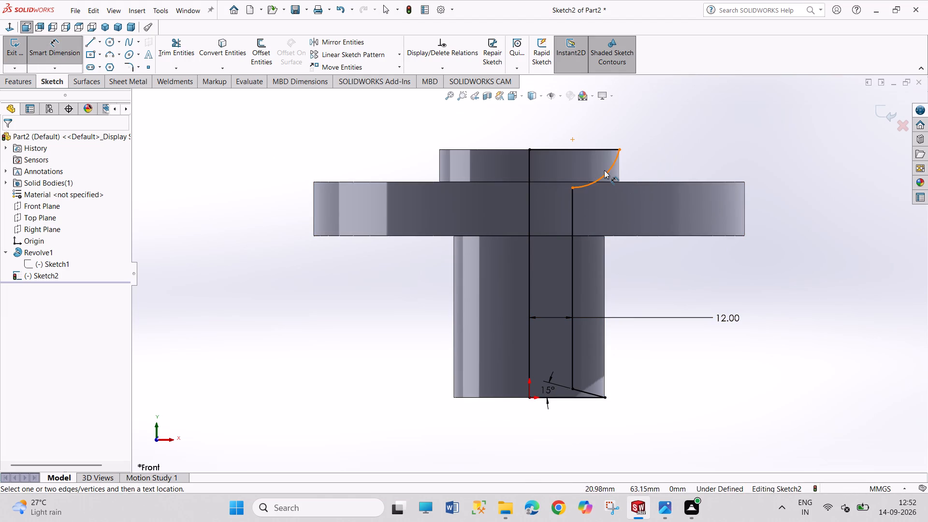
pyautogui.click(604, 170)
pyautogui.click(605, 174)
pyautogui.moveTo(647, 169); pyautogui.dragTo(654, 172)
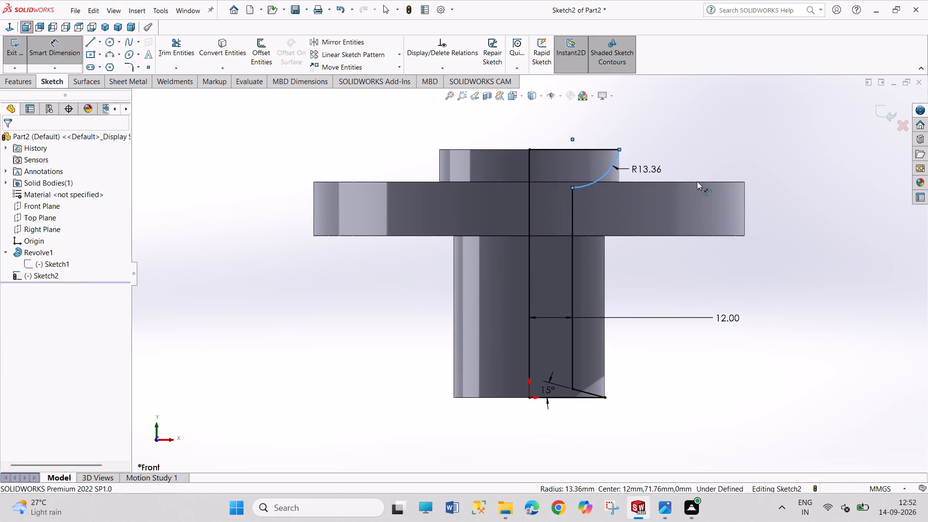
pyautogui.write('12')
pyautogui.press('Return')
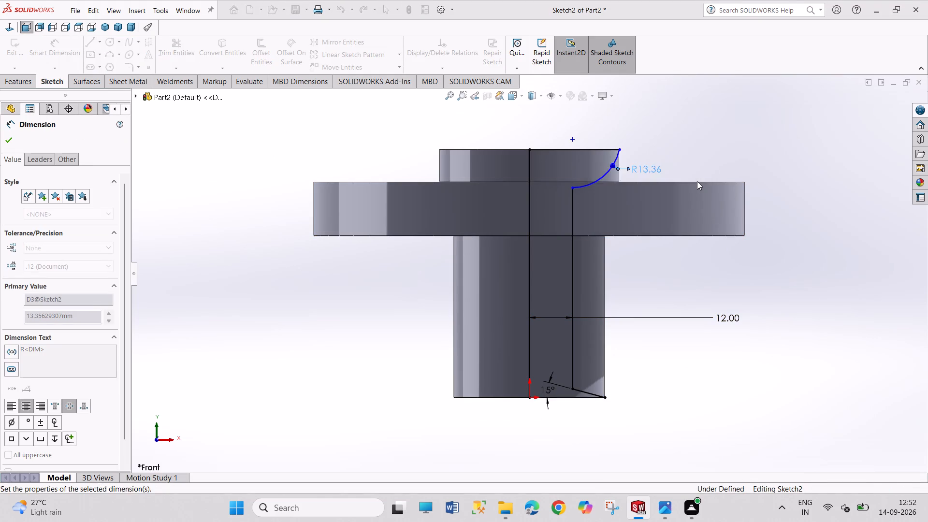
pyautogui.rightClick(697, 122)
pyautogui.click(714, 157)
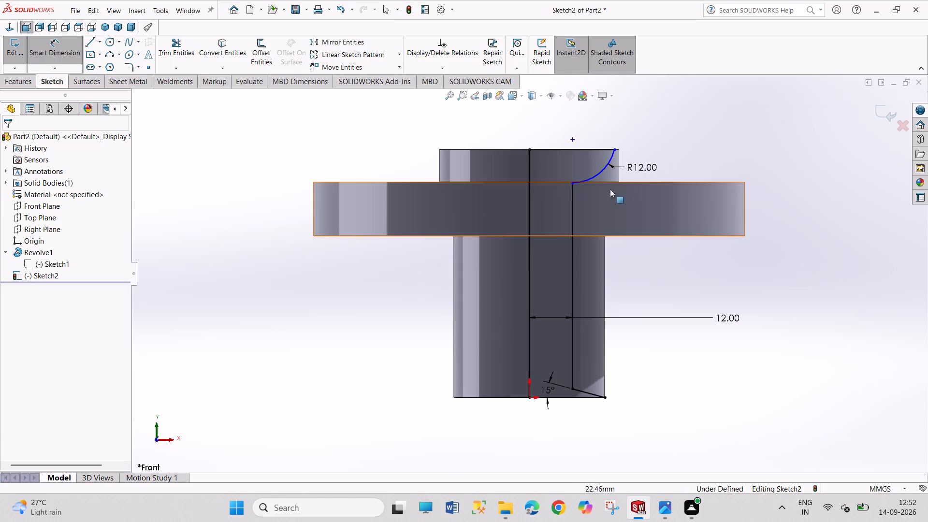
# Lower the arc's bottom endpoint below the flange's top edge and dimension it at 12 mm from the boss's top edge.
pyautogui.moveTo(571, 182); pyautogui.dragTo(577, 193)
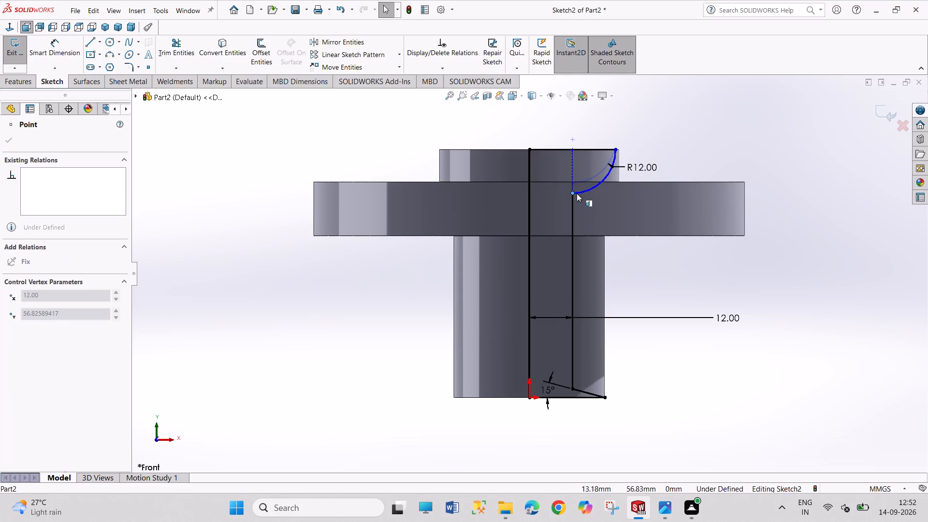
pyautogui.moveTo(577, 193); pyautogui.dragTo(577, 194)
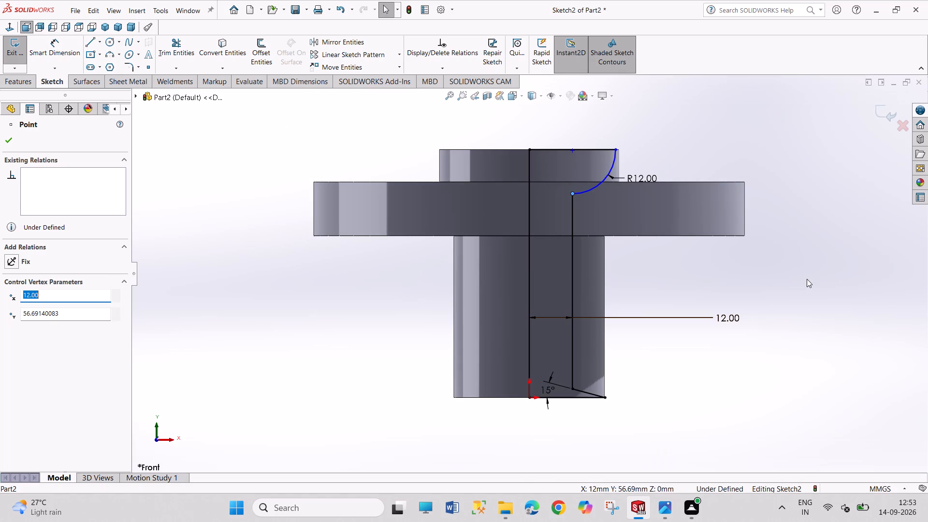
pyautogui.moveTo(807, 279); pyautogui.dragTo(776, 116, button='right')
pyautogui.click(573, 196)
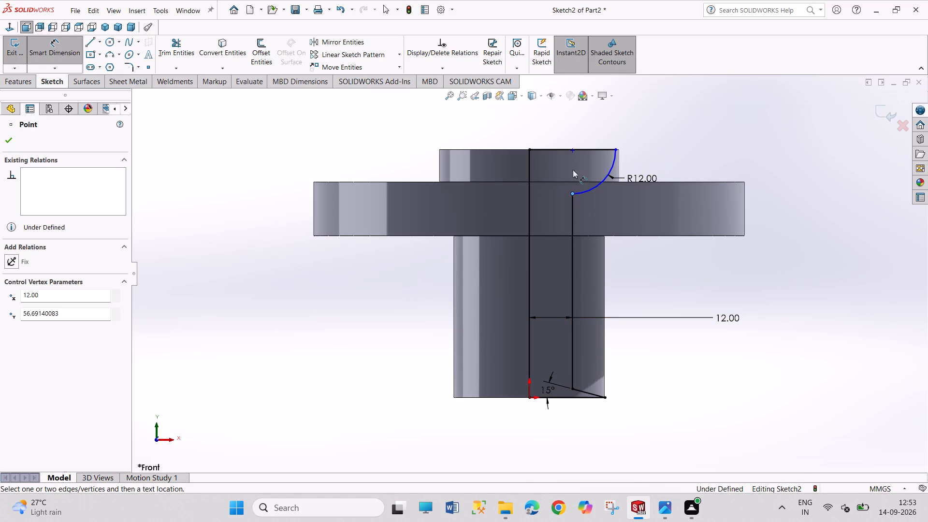
pyautogui.click(588, 152)
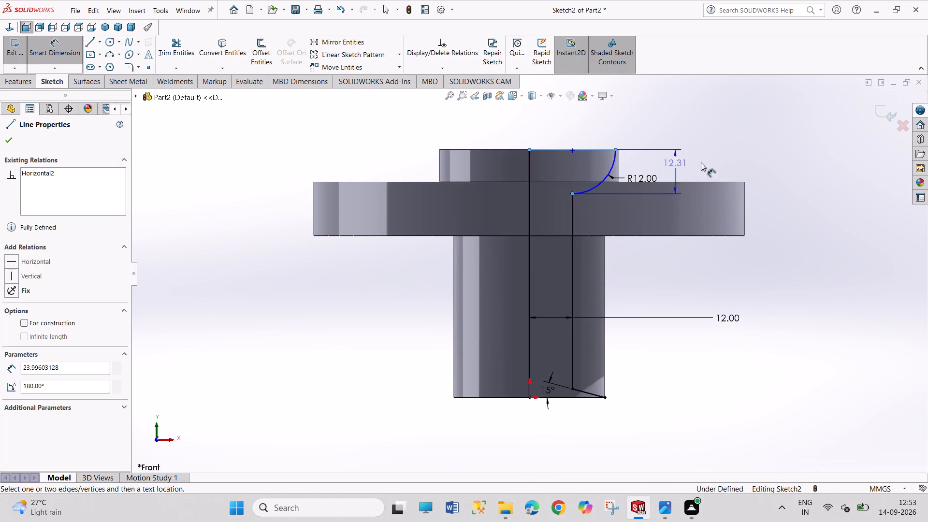
pyautogui.moveTo(739, 168); pyautogui.dragTo(748, 171)
pyautogui.write('12')
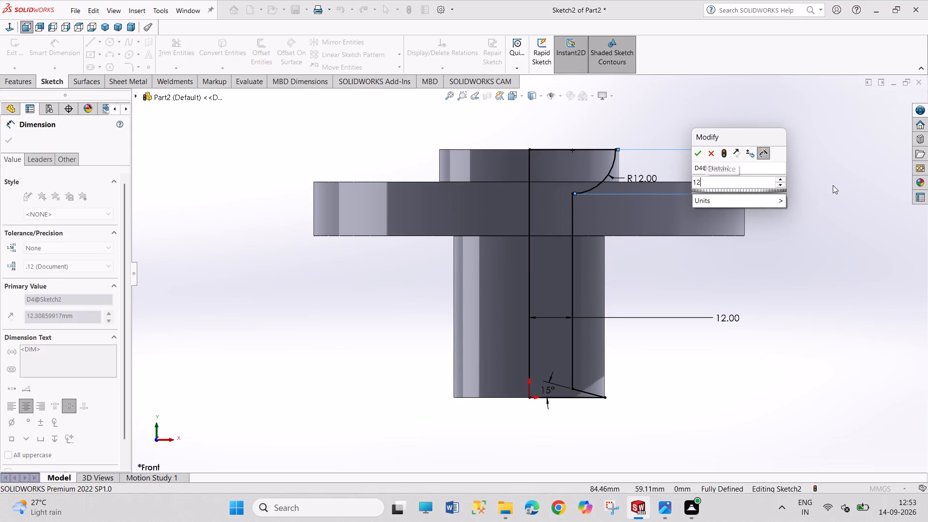
pyautogui.press('Return')
pyautogui.rightClick(833, 189)
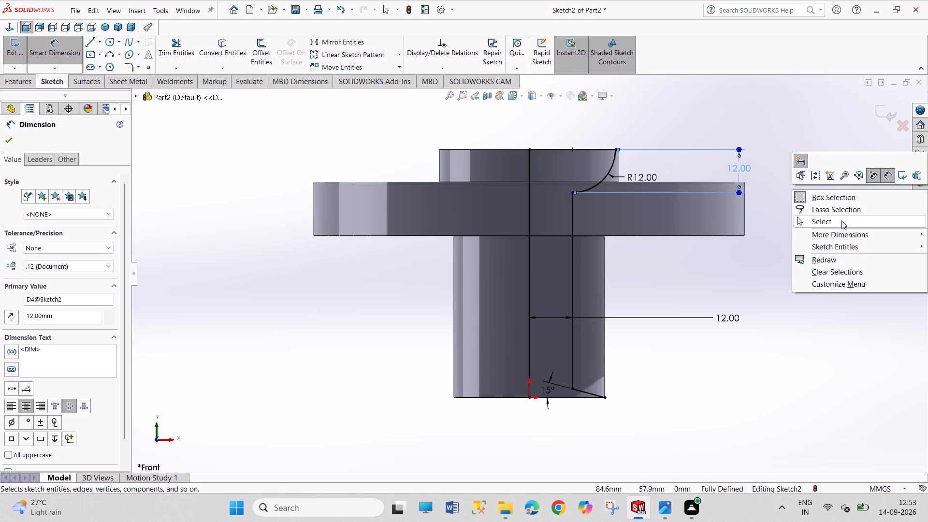
pyautogui.click(841, 221)
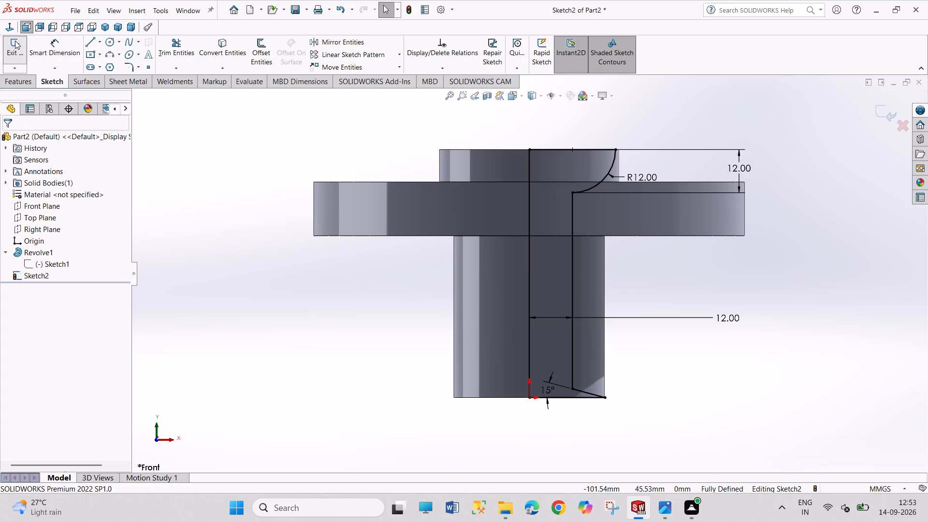
# Finish the dimensioned bore profile sketch.
pyautogui.click(14, 45)
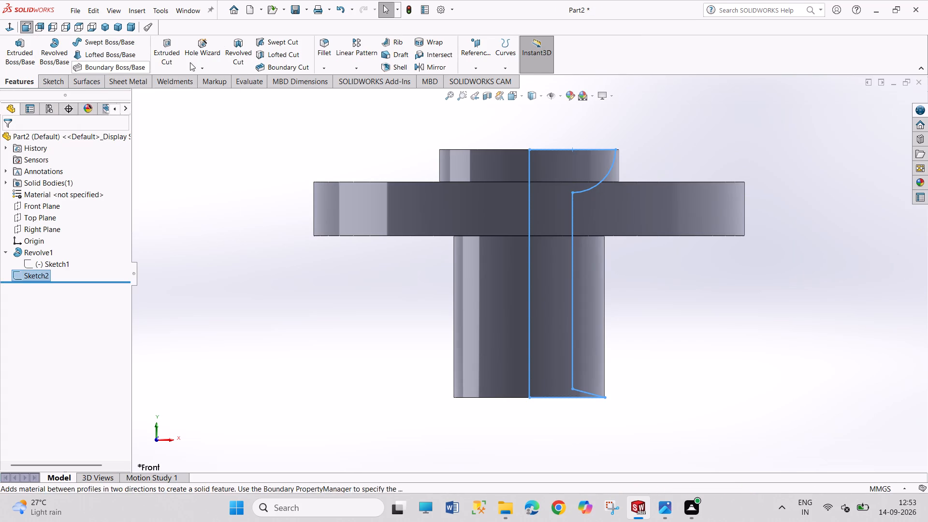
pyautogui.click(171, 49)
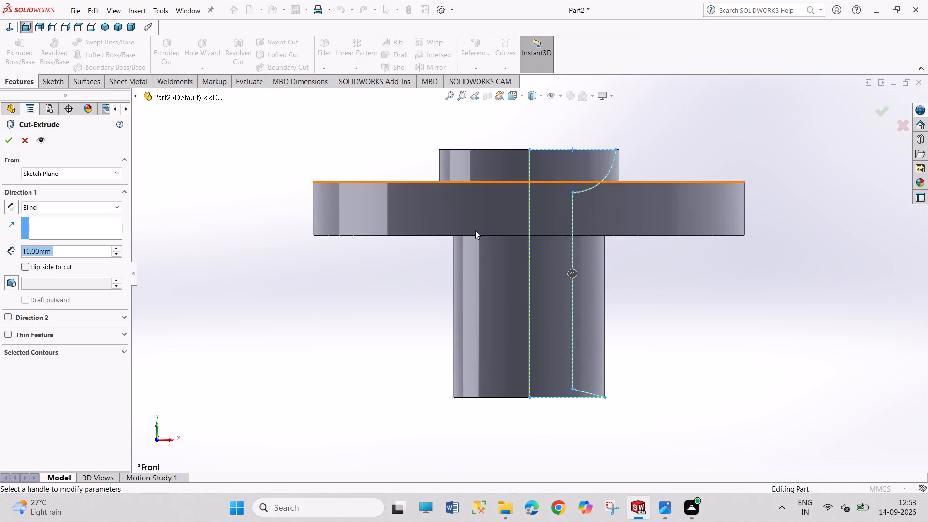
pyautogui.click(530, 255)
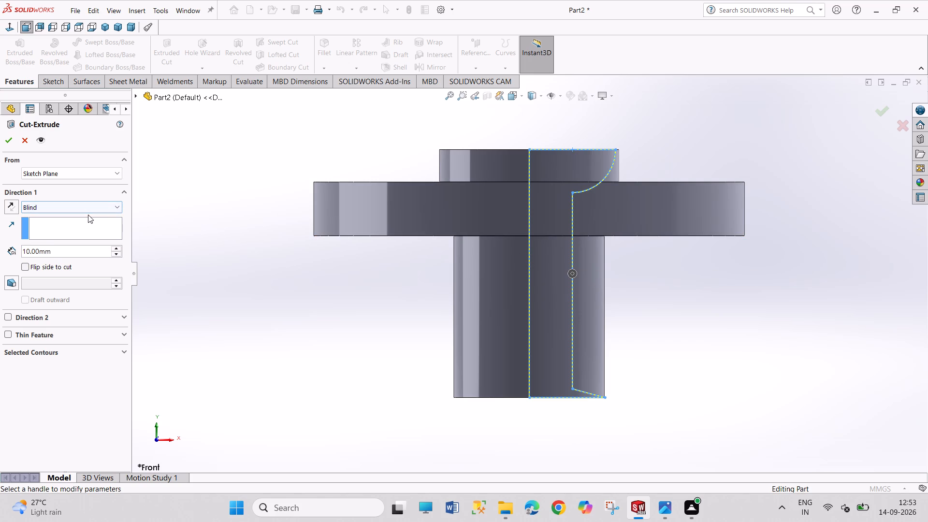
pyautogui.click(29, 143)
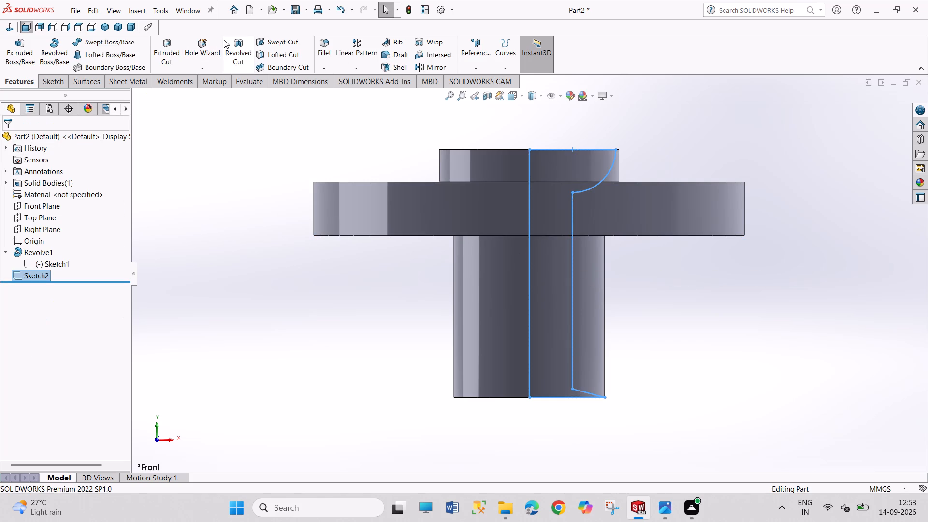
# Cut the bore from the gland with a 360° Revolved Cut about the profile's vertical axis line.
pyautogui.click(234, 53)
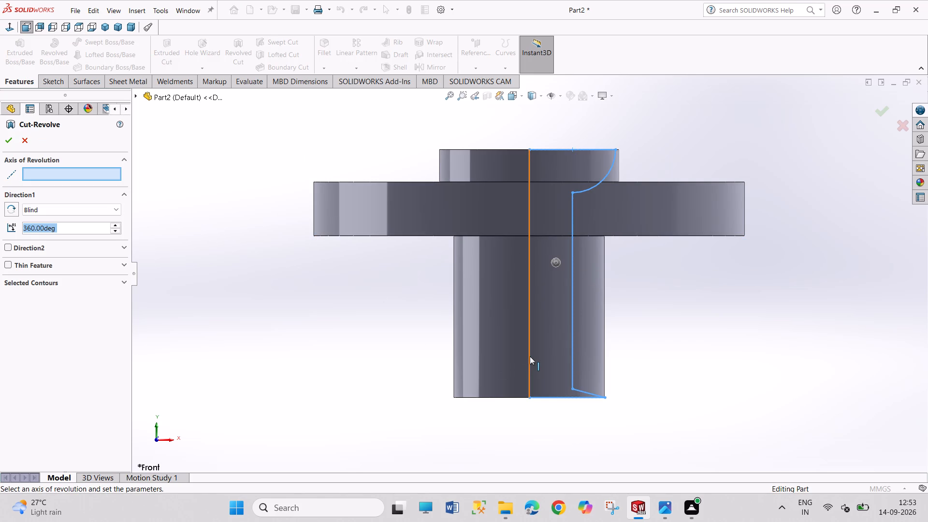
pyautogui.click(530, 356)
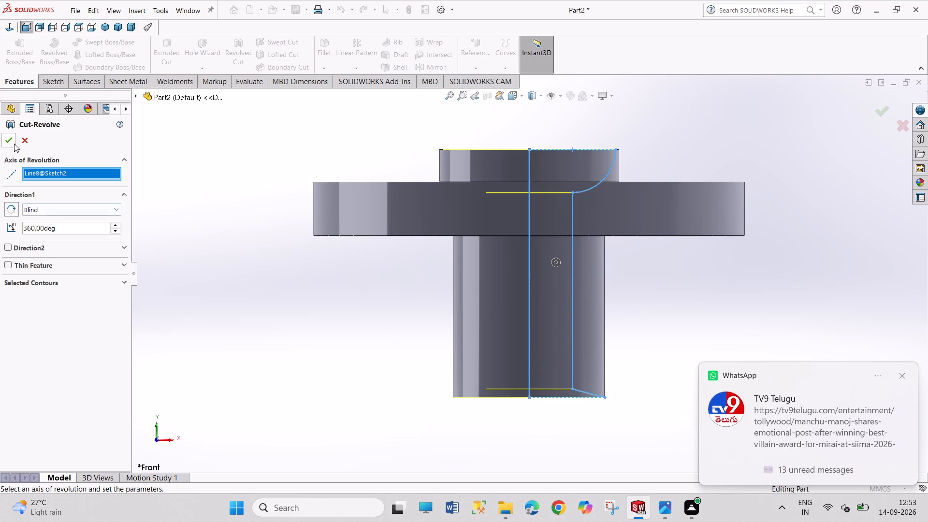
pyautogui.click(14, 137)
# Dismiss the WhatsApp notification covering the model area.
pyautogui.moveTo(732, 316); pyautogui.dragTo(761, 363)
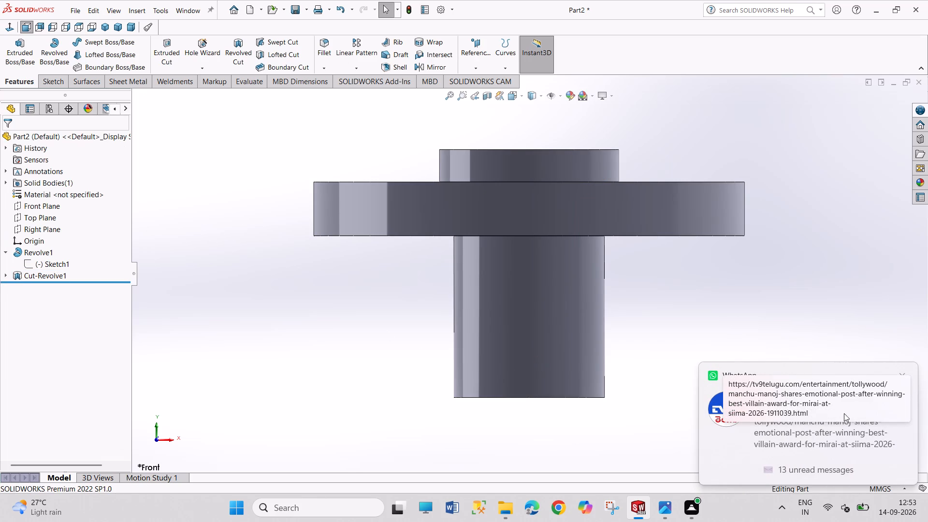
pyautogui.click(883, 375)
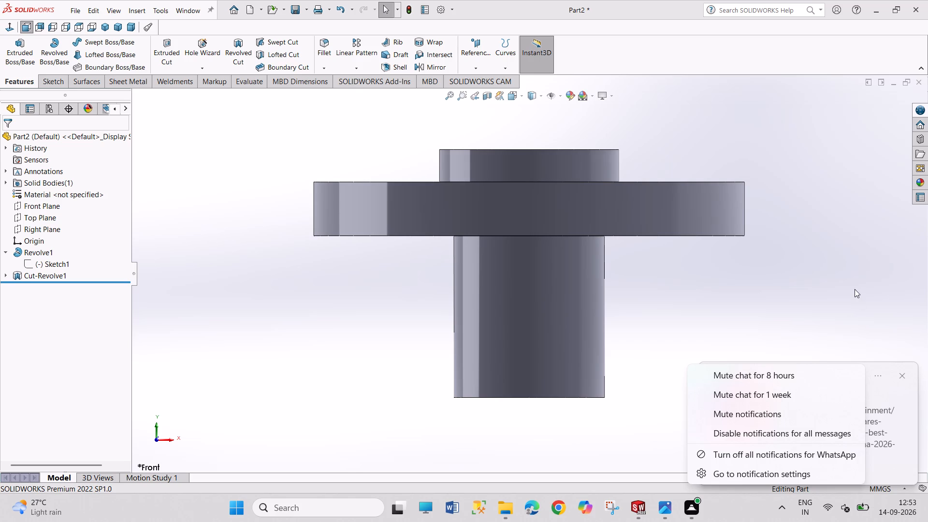
pyautogui.click(854, 289)
pyautogui.click(902, 377)
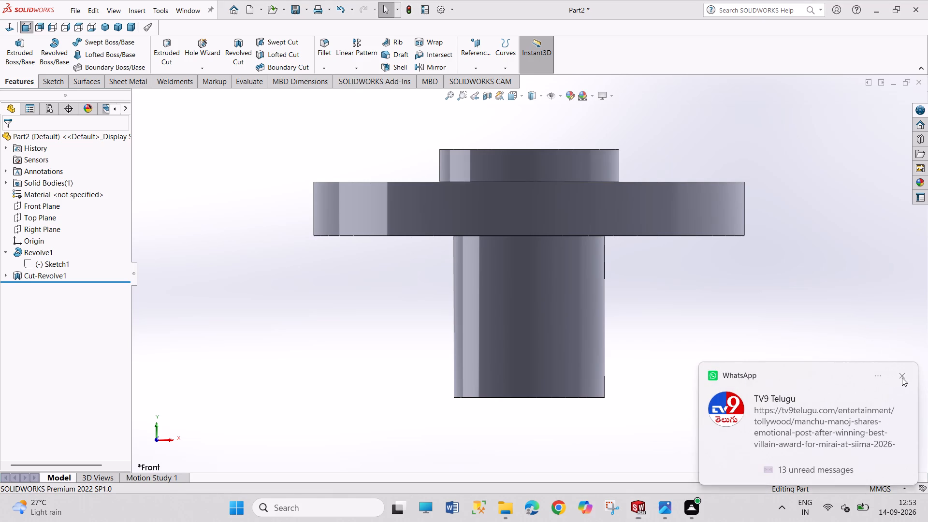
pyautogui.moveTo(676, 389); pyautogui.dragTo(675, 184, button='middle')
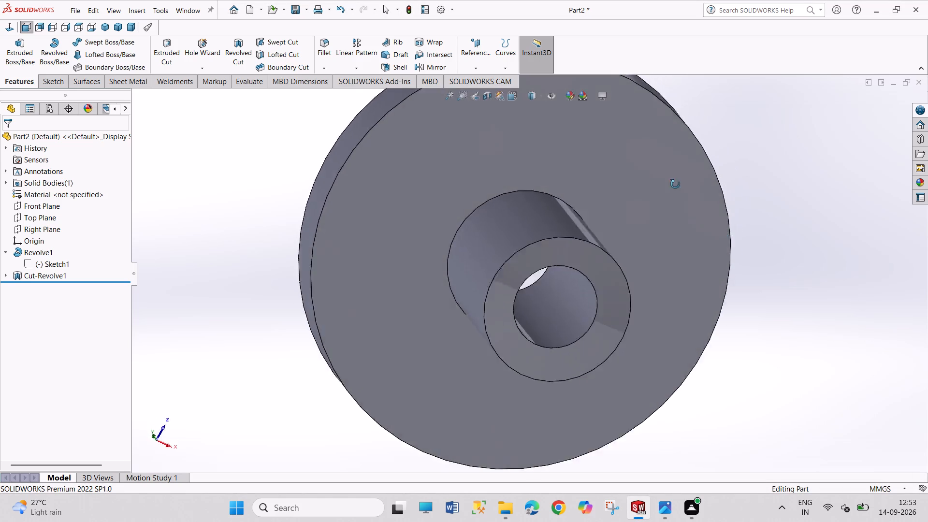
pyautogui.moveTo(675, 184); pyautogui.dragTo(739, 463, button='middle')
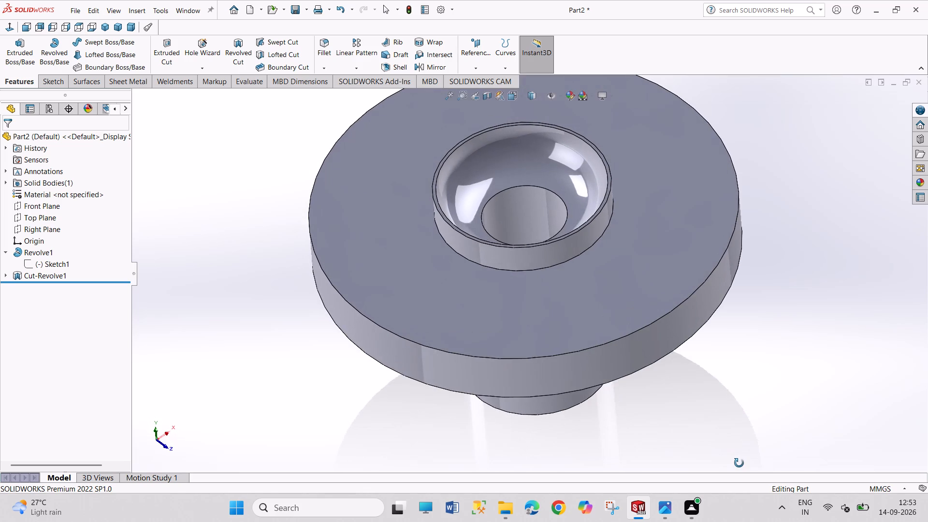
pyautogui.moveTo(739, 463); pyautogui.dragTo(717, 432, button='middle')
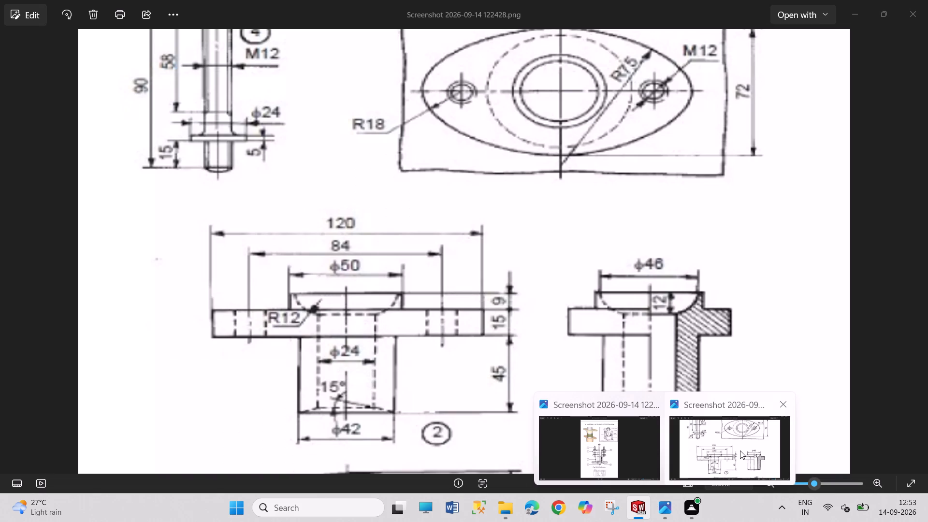
# Switch to the reference drawing in Photos and examine the gland's front, section and plan views and the other stuffing box part details.
pyautogui.click(740, 450)
pyautogui.moveTo(609, 408); pyautogui.dragTo(609, 402)
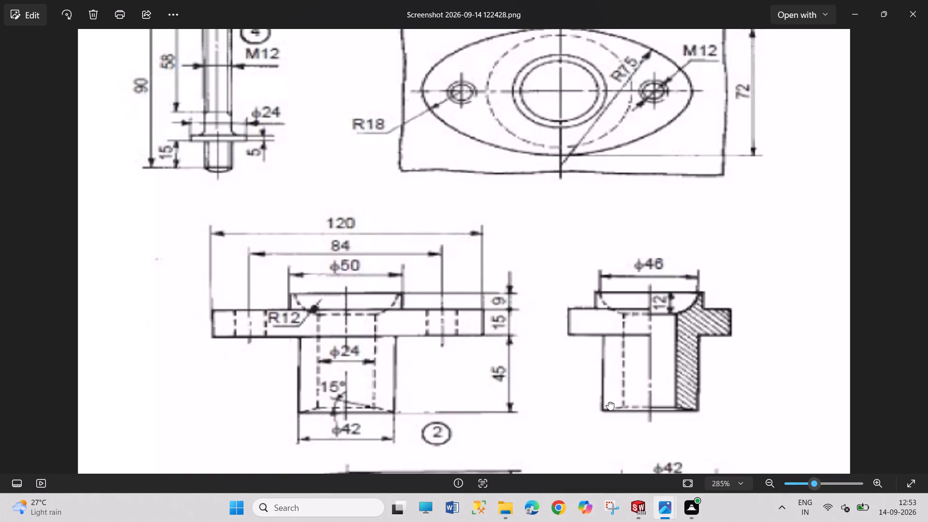
pyautogui.moveTo(609, 402); pyautogui.dragTo(609, 281)
pyautogui.moveTo(631, 394); pyautogui.dragTo(634, 306)
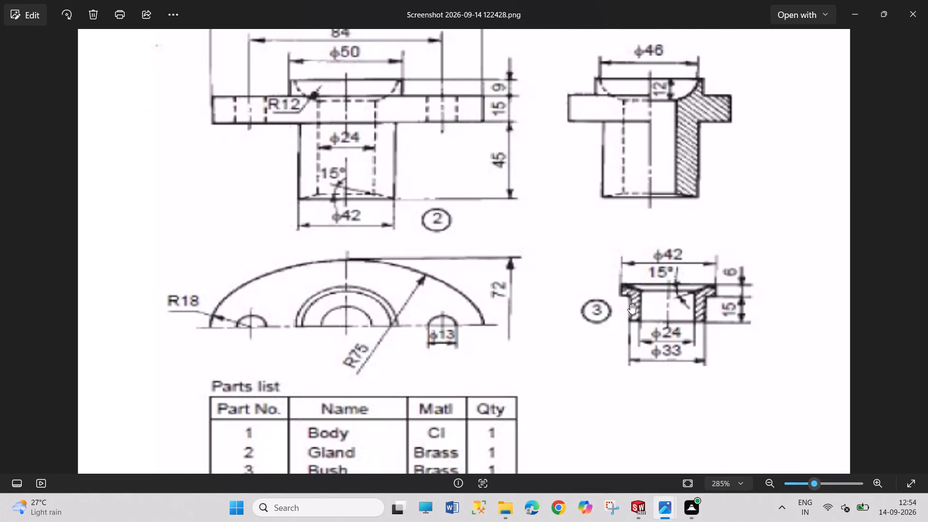
pyautogui.moveTo(630, 304); pyautogui.dragTo(665, 380)
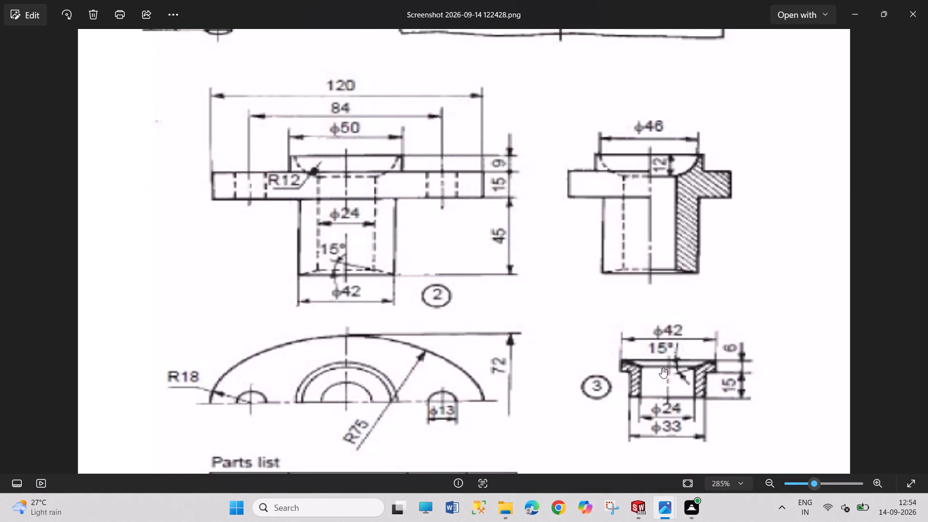
pyautogui.moveTo(634, 287); pyautogui.dragTo(652, 378)
pyautogui.moveTo(630, 296); pyautogui.dragTo(644, 388)
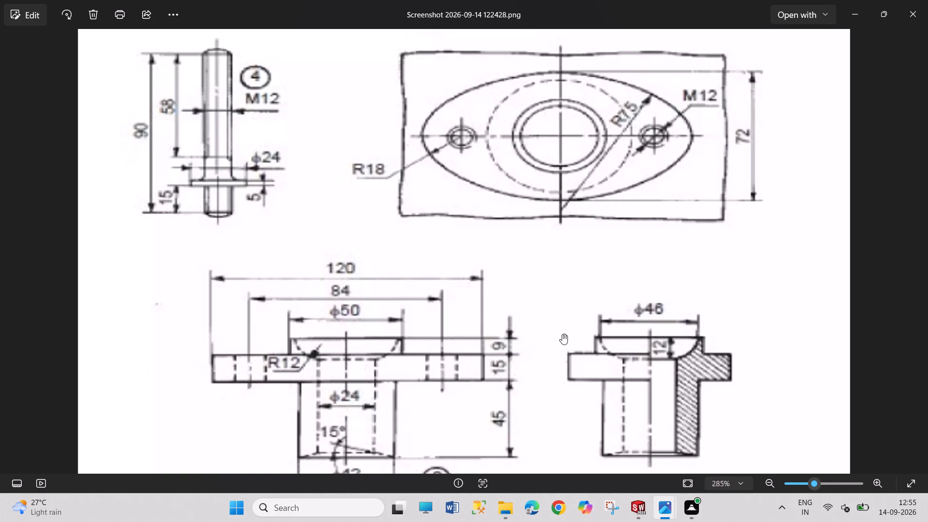
pyautogui.moveTo(565, 333); pyautogui.dragTo(570, 245)
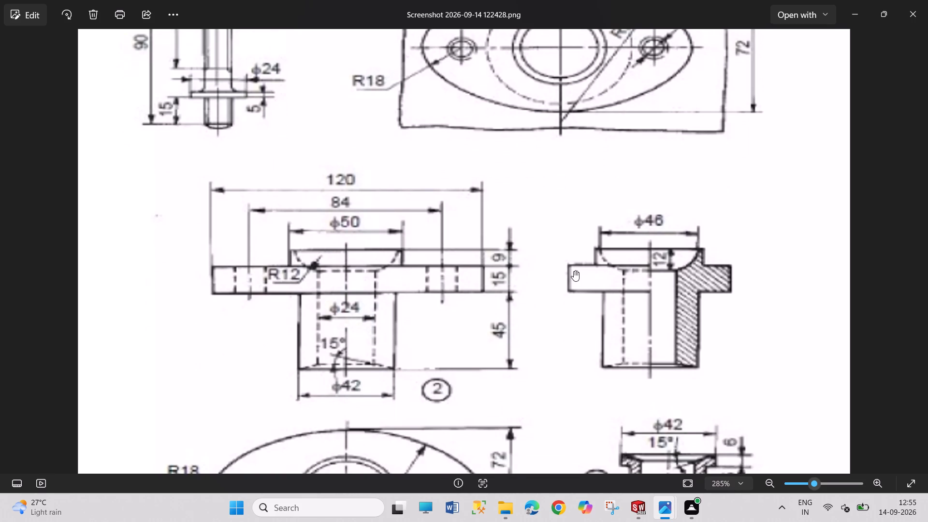
pyautogui.moveTo(576, 270); pyautogui.dragTo(569, 174)
pyautogui.moveTo(597, 242); pyautogui.dragTo(597, 133)
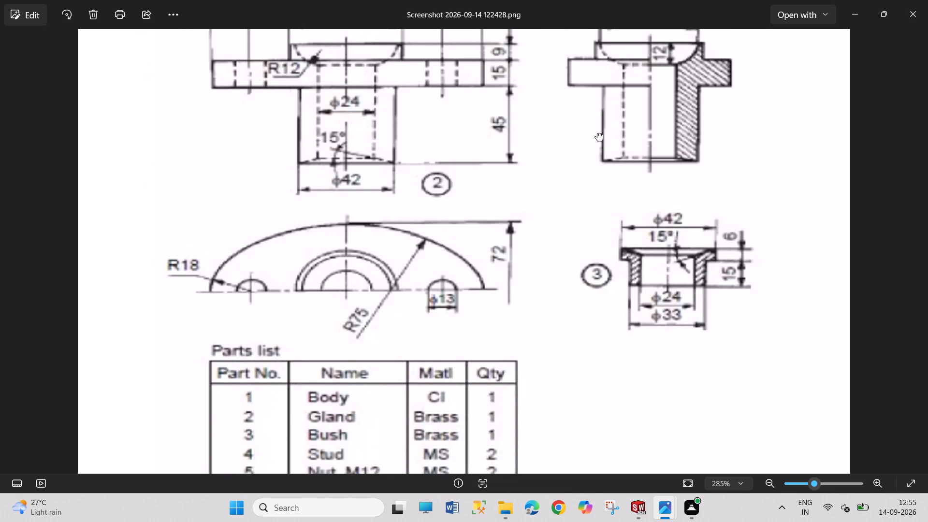
pyautogui.moveTo(597, 133); pyautogui.dragTo(601, 97)
pyautogui.moveTo(594, 113); pyautogui.dragTo(597, 157)
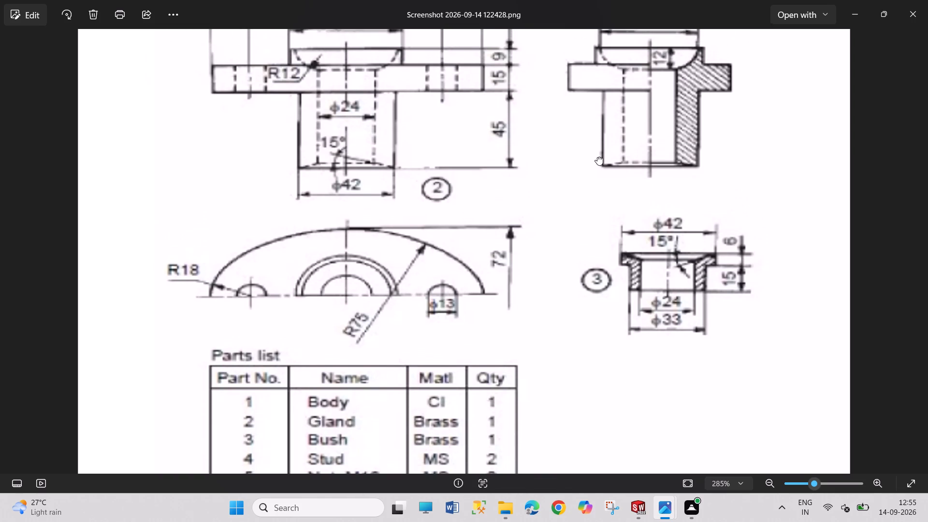
pyautogui.moveTo(597, 157); pyautogui.dragTo(607, 180)
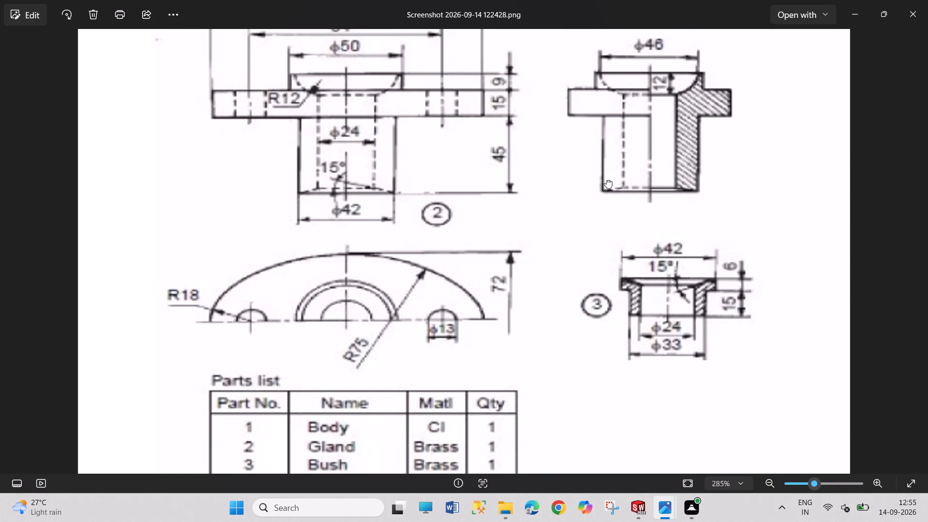
pyautogui.moveTo(607, 180); pyautogui.dragTo(621, 218)
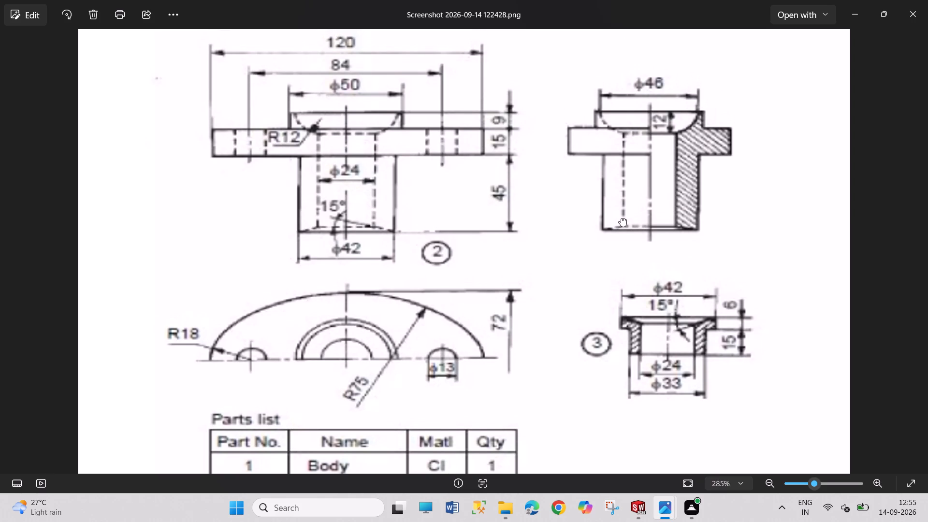
pyautogui.moveTo(621, 218); pyautogui.dragTo(622, 222)
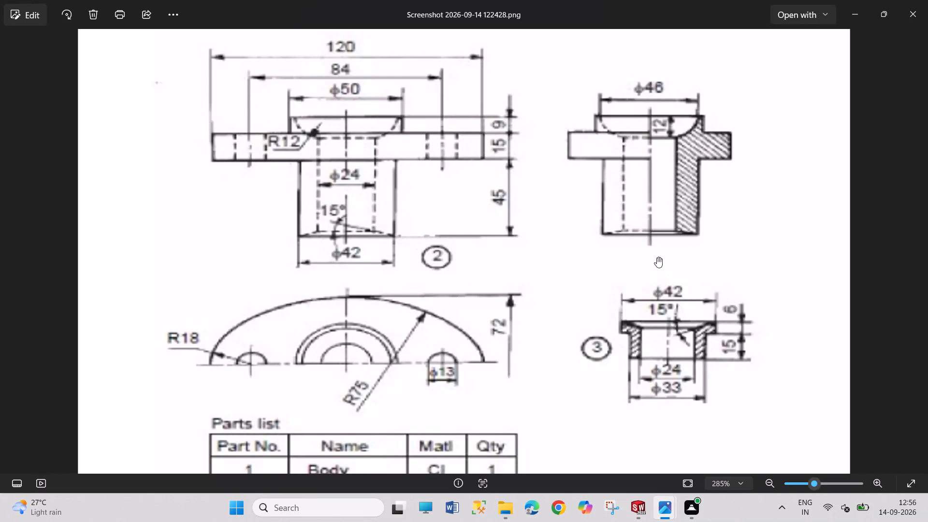
pyautogui.moveTo(760, 348); pyautogui.dragTo(697, 201)
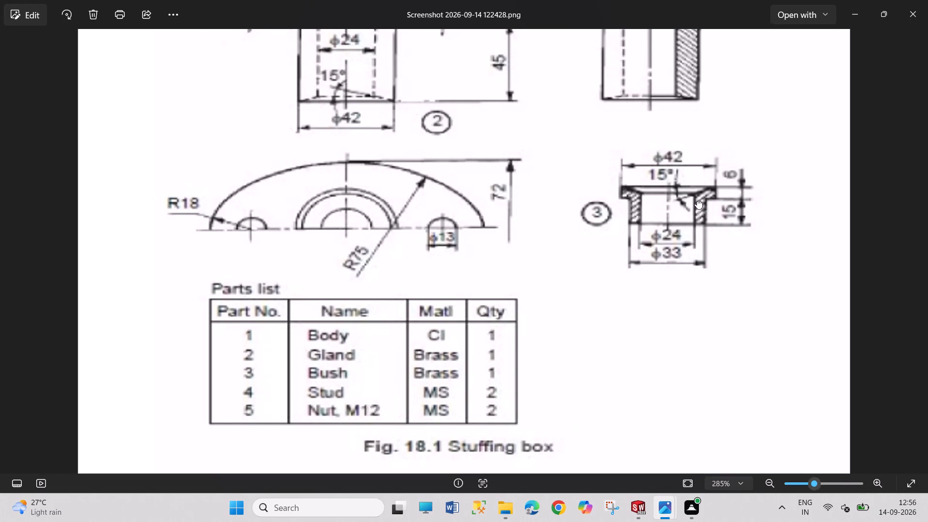
pyautogui.moveTo(697, 201); pyautogui.dragTo(729, 363)
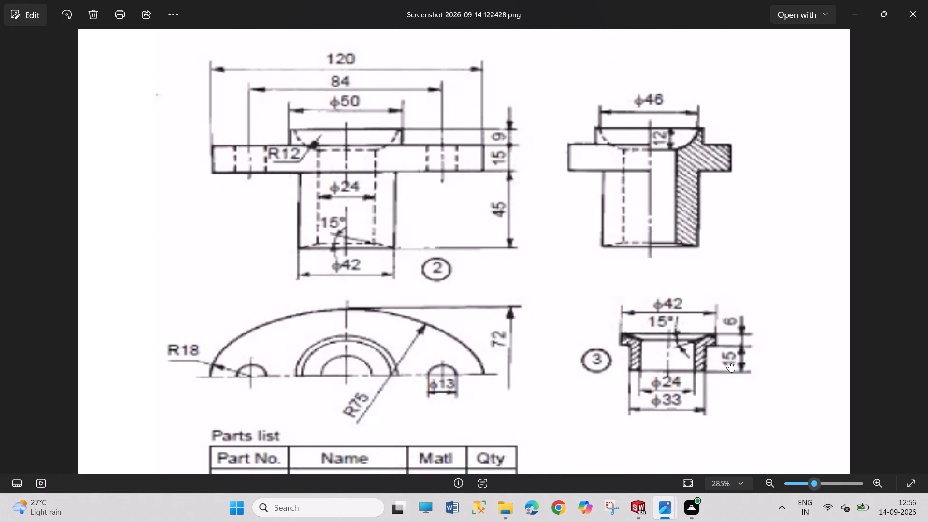
pyautogui.moveTo(729, 363); pyautogui.dragTo(742, 427)
pyautogui.moveTo(674, 203); pyautogui.dragTo(725, 413)
pyautogui.moveTo(696, 241); pyautogui.dragTo(720, 257)
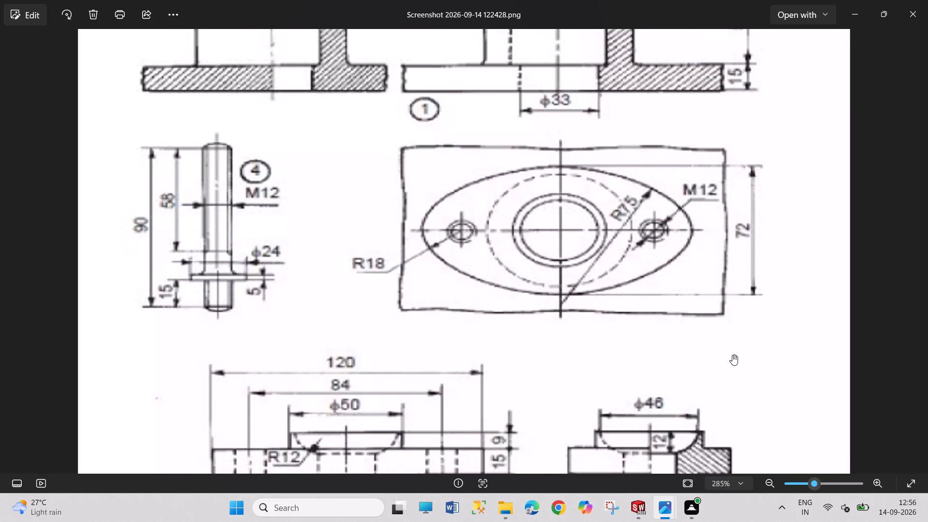
pyautogui.moveTo(732, 355); pyautogui.dragTo(714, 168)
pyautogui.moveTo(722, 306); pyautogui.dragTo(736, 380)
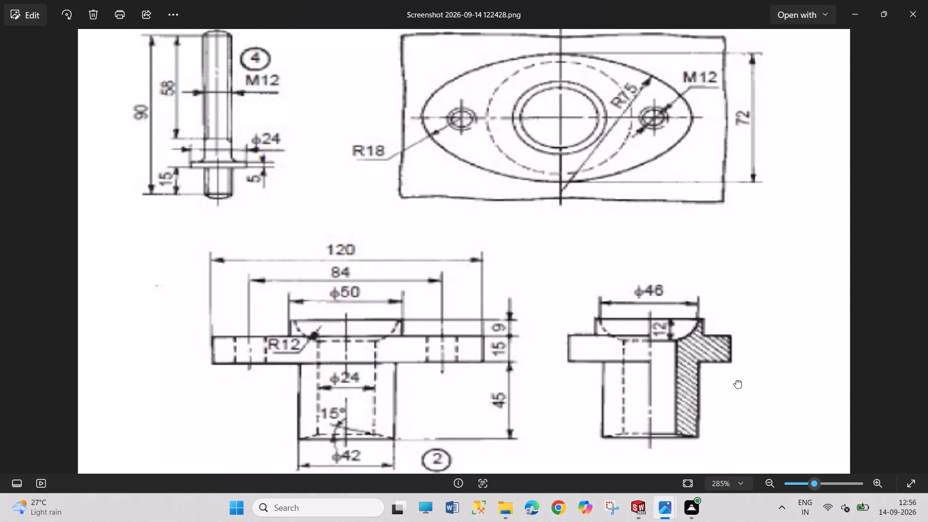
pyautogui.moveTo(736, 380); pyautogui.dragTo(724, 163)
pyautogui.moveTo(731, 304); pyautogui.dragTo(703, 150)
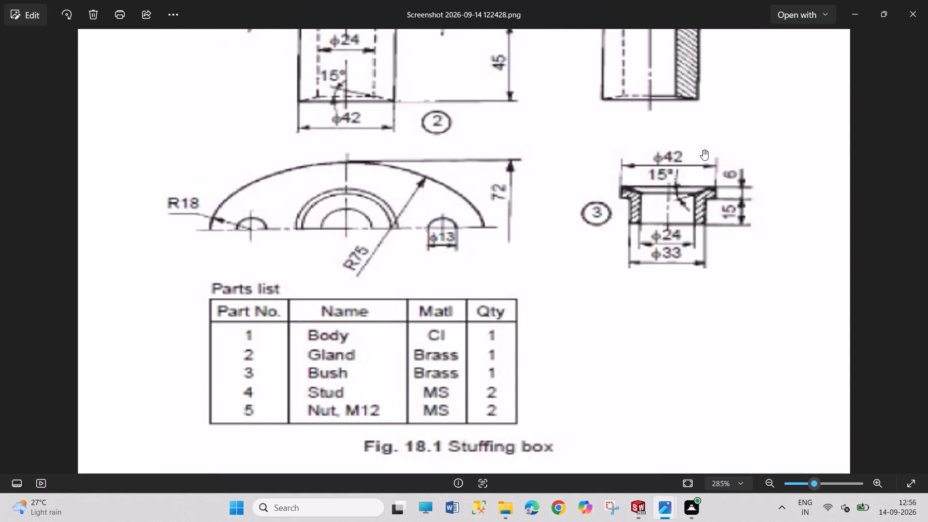
pyautogui.moveTo(703, 261); pyautogui.dragTo(691, 203)
# Examine the bush detail, part 3, in the reference drawing for its diameters, heights and chamfer angle.
pyautogui.tripleClick(870, 484)
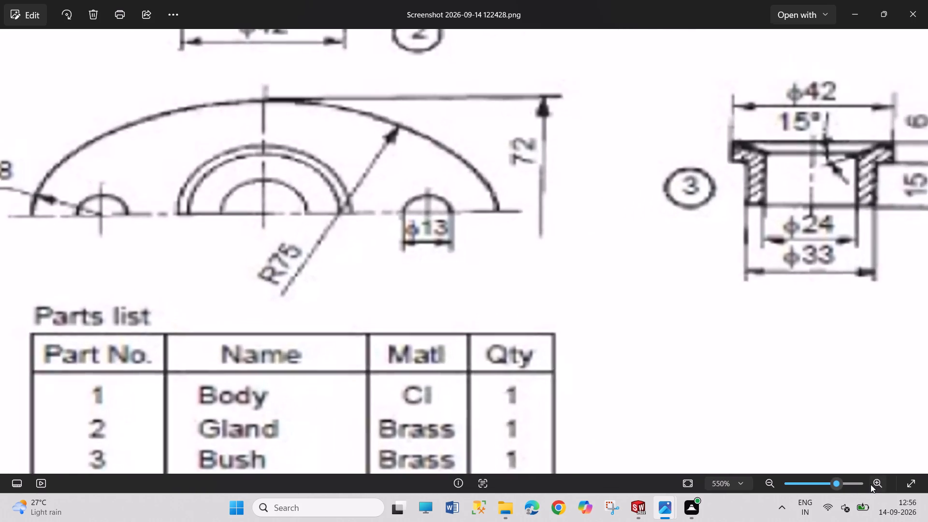
pyautogui.moveTo(851, 398); pyautogui.dragTo(496, 418)
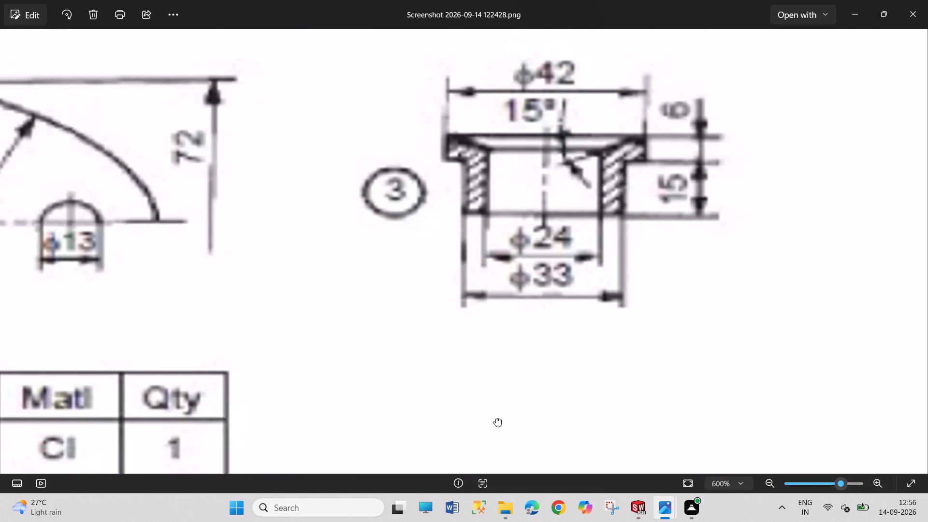
pyautogui.moveTo(496, 418); pyautogui.dragTo(535, 418)
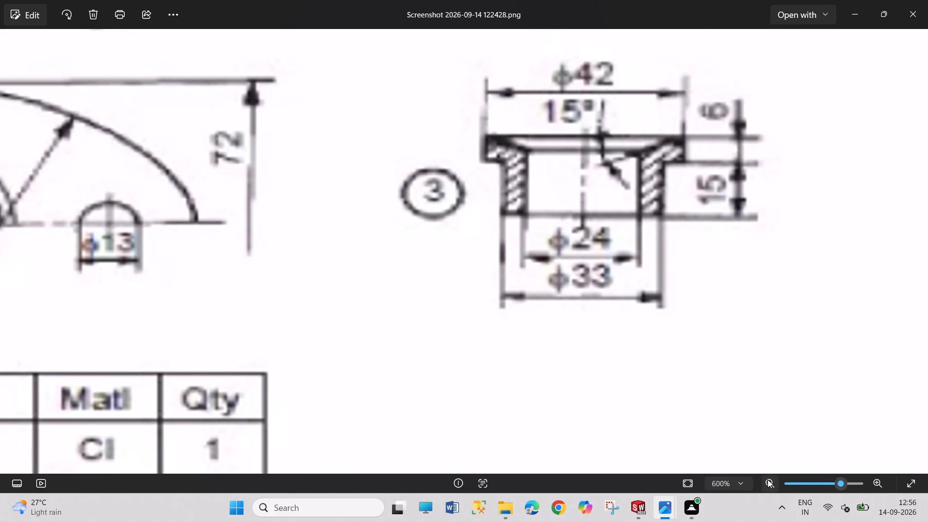
pyautogui.doubleClick(768, 479)
pyautogui.click(776, 485)
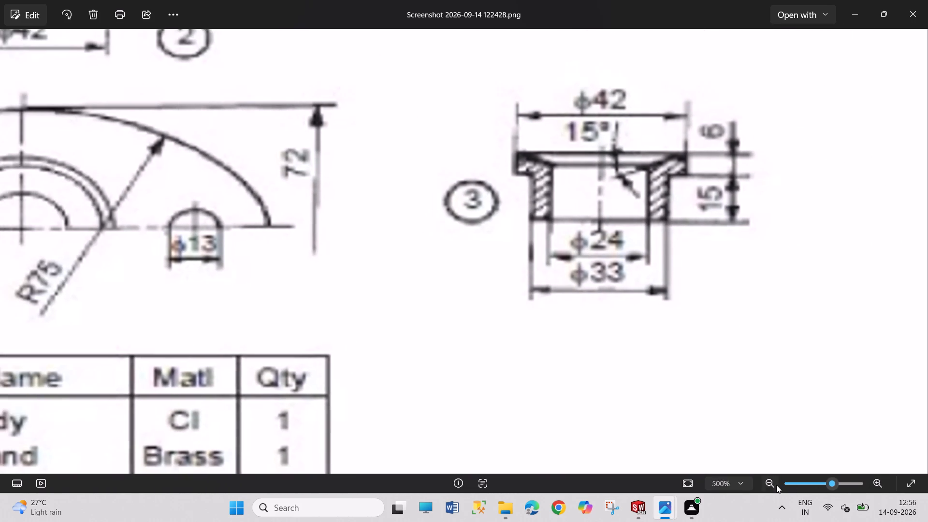
pyautogui.click(776, 485)
pyautogui.click(871, 483)
pyautogui.moveTo(834, 426); pyautogui.dragTo(773, 408)
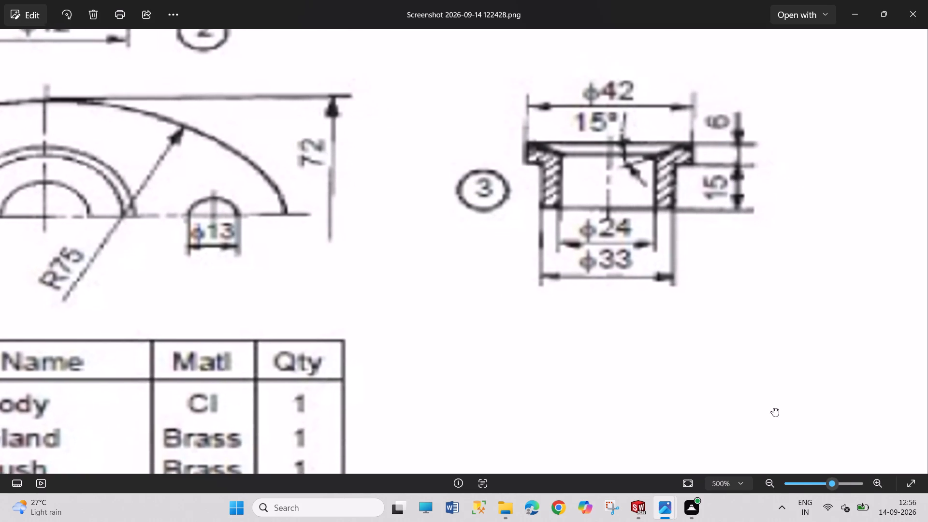
pyautogui.moveTo(773, 408); pyautogui.dragTo(607, 386)
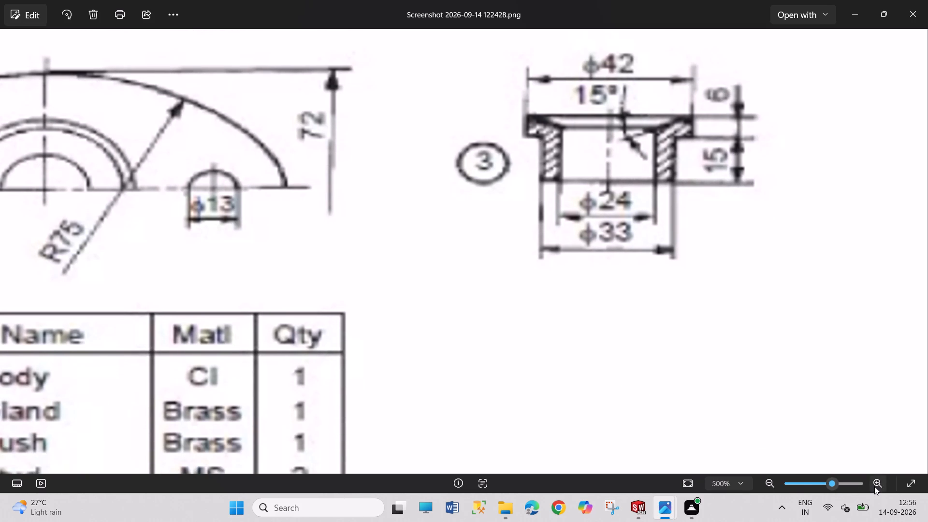
pyautogui.tripleClick(874, 486)
pyautogui.doubleClick(874, 486)
pyautogui.moveTo(825, 356); pyautogui.dragTo(587, 419)
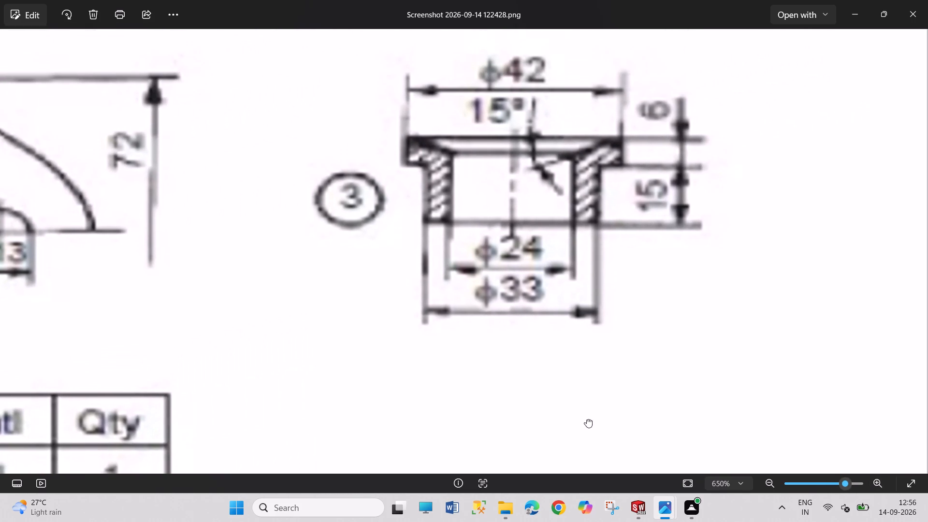
# Examine the enlarged bush detail, part 3, in the reference drawing for its diameters, heights and chamfer angle.
pyautogui.moveTo(587, 419); pyautogui.dragTo(586, 419)
pyautogui.tripleClick(875, 486)
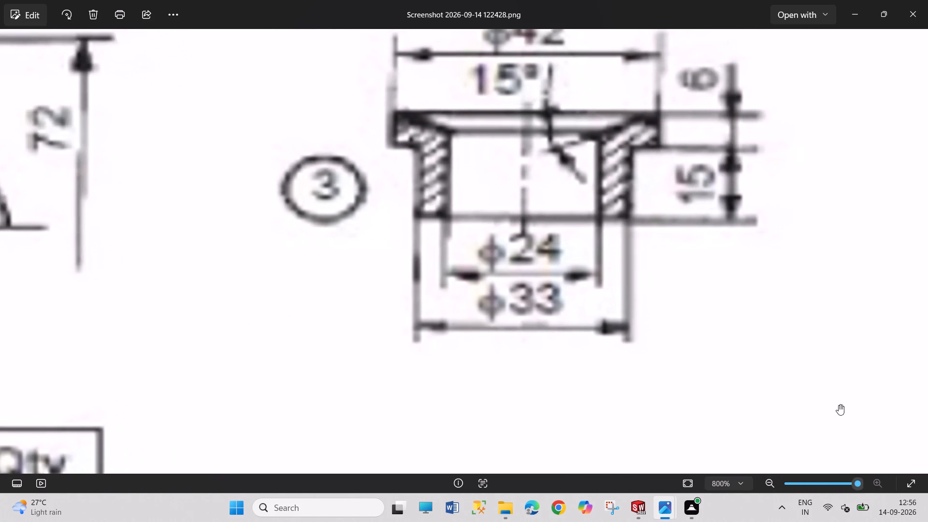
pyautogui.moveTo(827, 384); pyautogui.dragTo(671, 428)
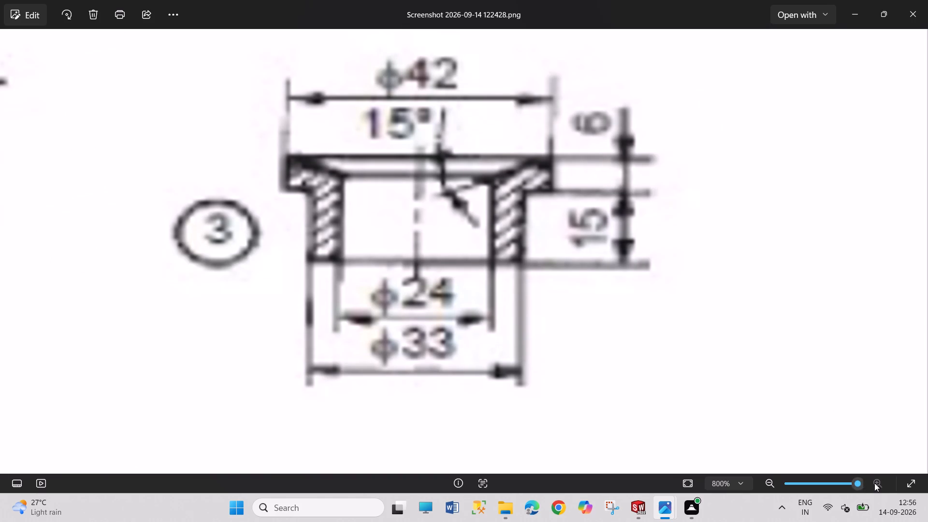
pyautogui.click(875, 483)
pyautogui.moveTo(816, 423); pyautogui.dragTo(691, 379)
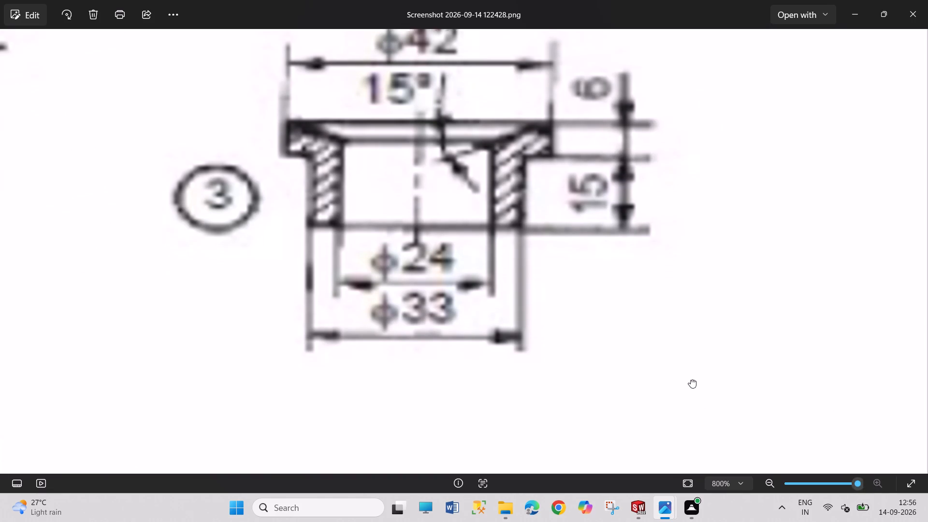
pyautogui.moveTo(691, 379); pyautogui.dragTo(662, 454)
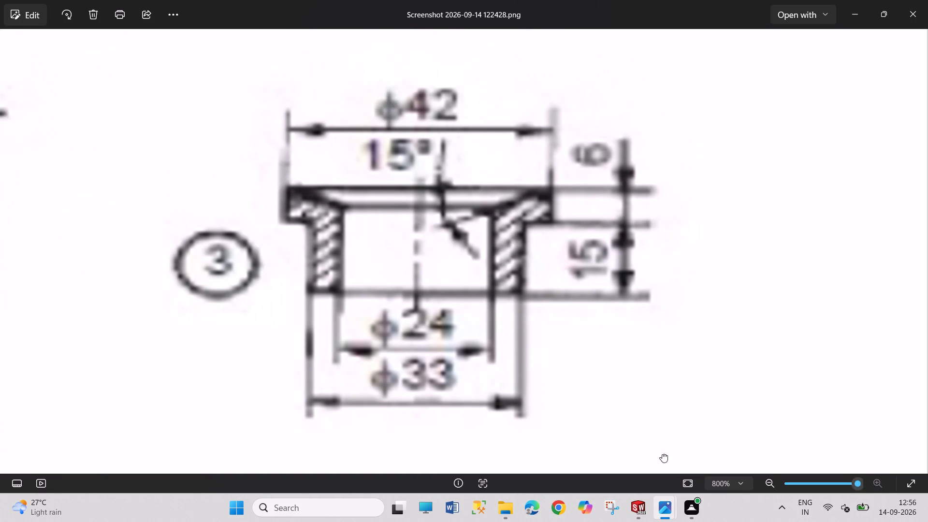
pyautogui.moveTo(662, 454); pyautogui.dragTo(655, 452)
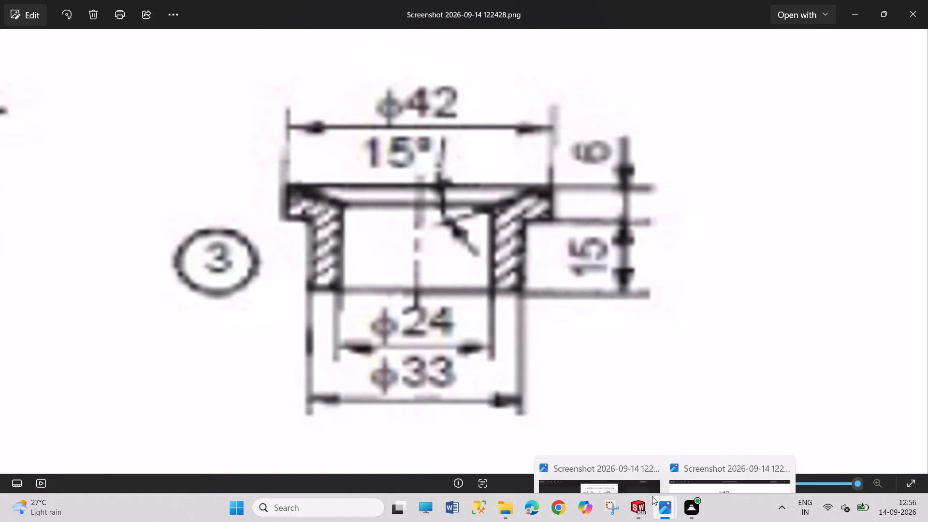
# Switch to SOLIDWORKS and save the part as GLAND 14, checking the part name in the reference drawing's parts list.
pyautogui.click(648, 498)
pyautogui.click(645, 500)
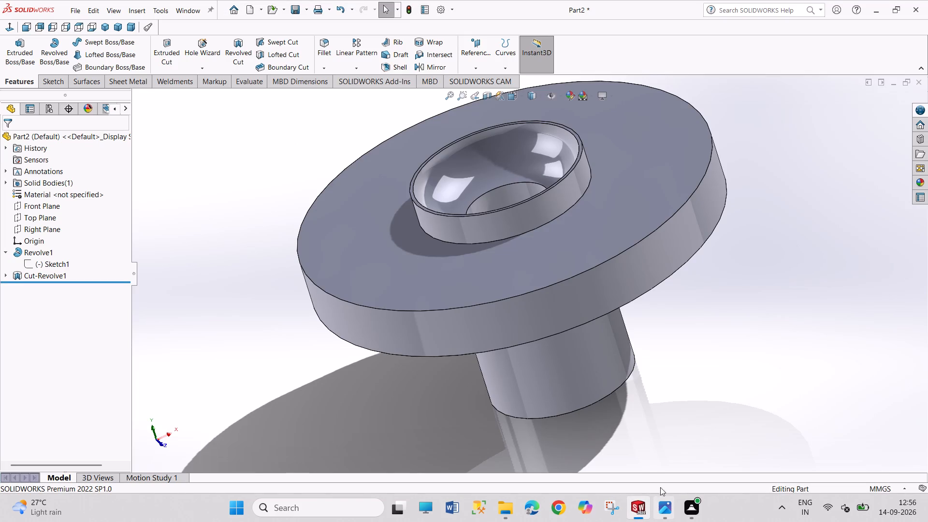
pyautogui.moveTo(686, 362); pyautogui.dragTo(710, 415)
pyautogui.hotkey('ctrl', 's')
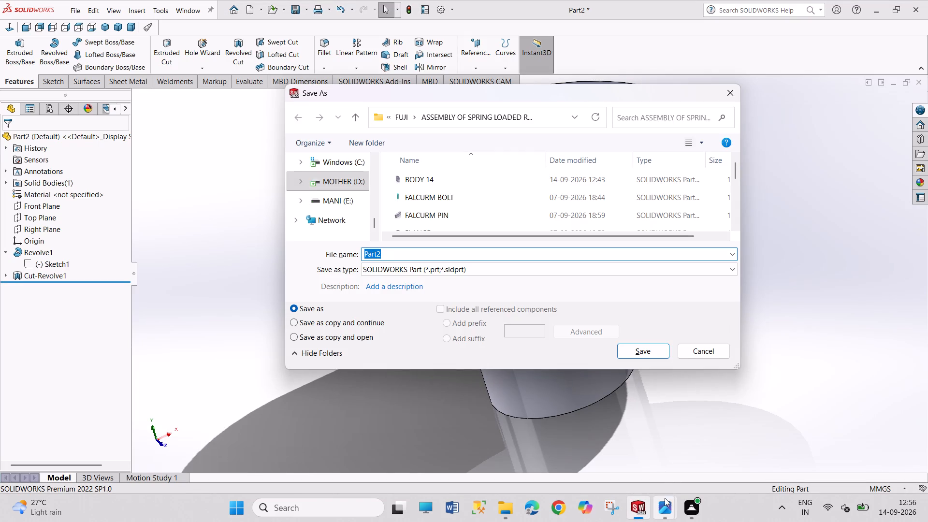
pyautogui.click(666, 502)
pyautogui.click(690, 466)
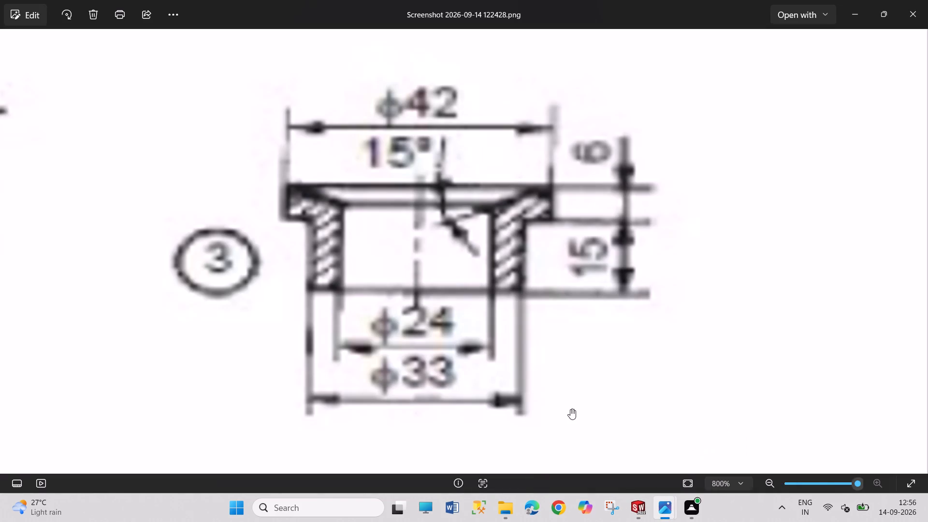
pyautogui.scroll(-5, 570, 409)
pyautogui.scroll(-5, 529, 393)
pyautogui.moveTo(511, 400); pyautogui.dragTo(562, 408)
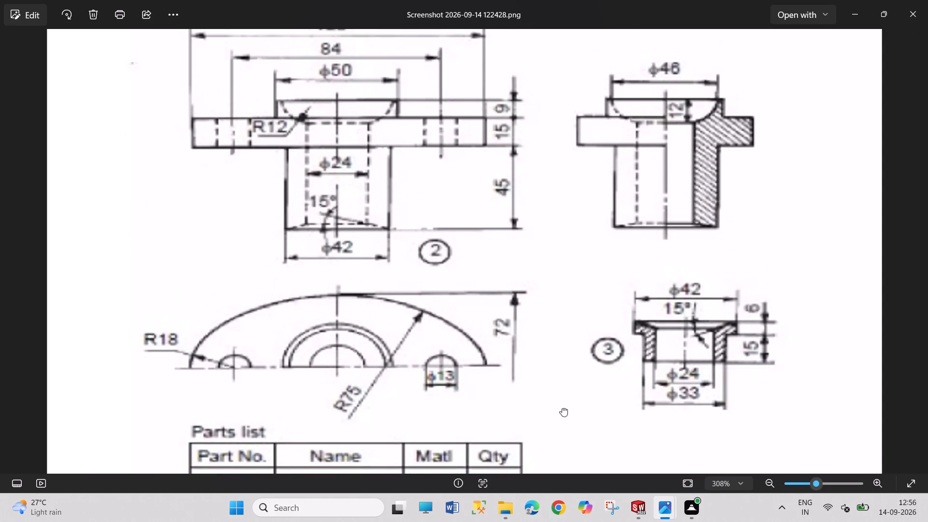
pyautogui.moveTo(562, 408); pyautogui.dragTo(563, 345)
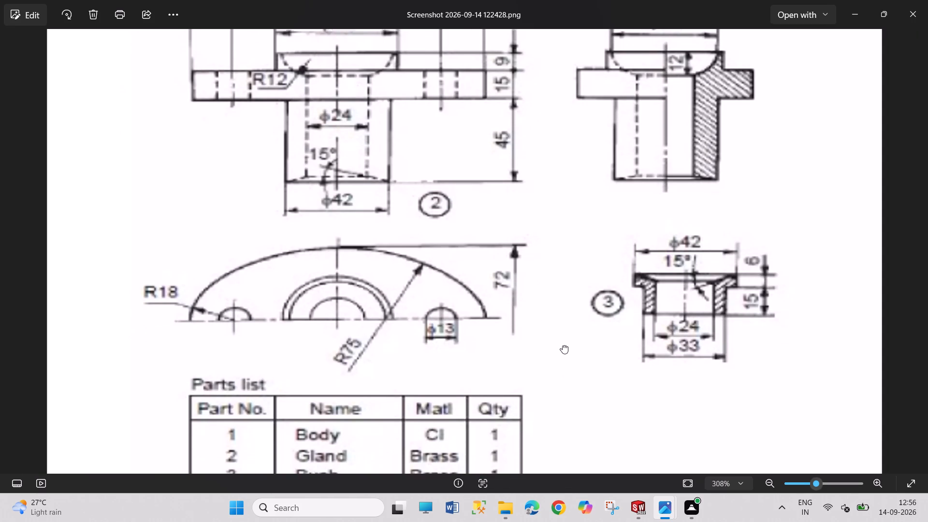
pyautogui.moveTo(563, 345); pyautogui.dragTo(563, 299)
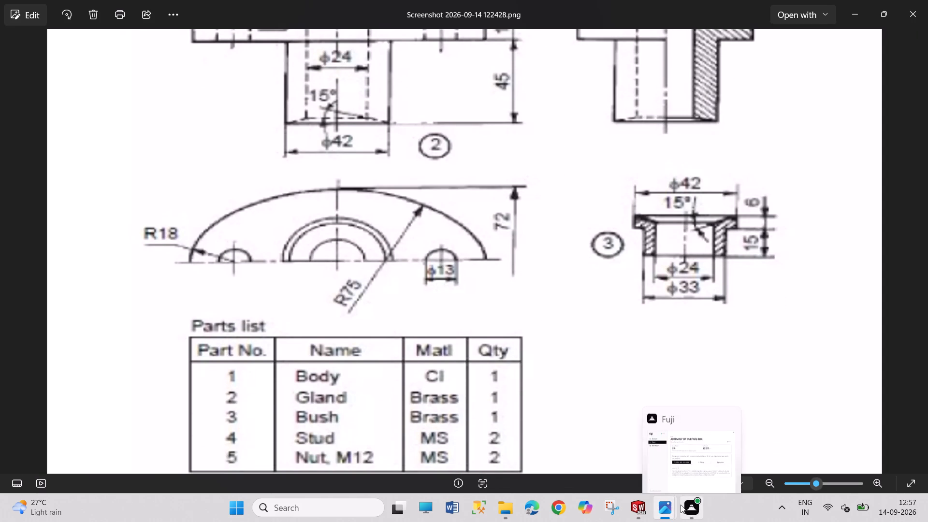
pyautogui.click(643, 506)
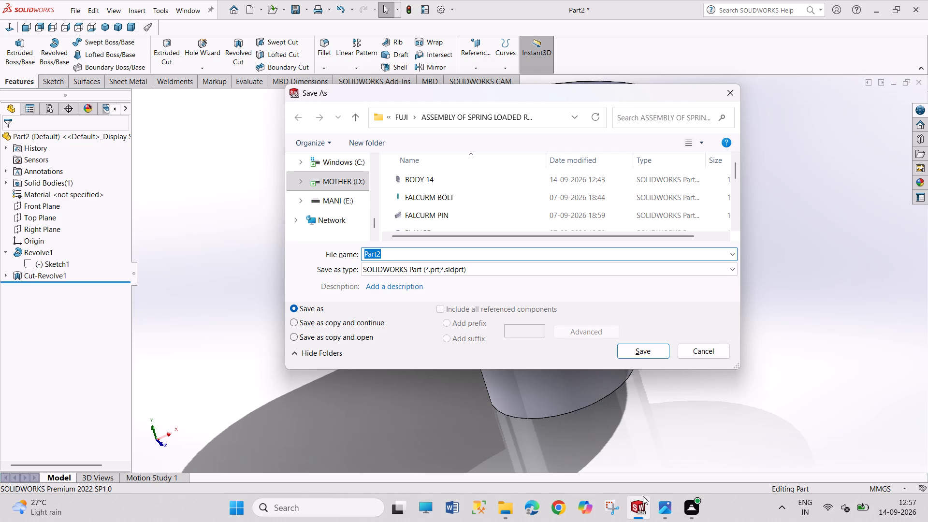
pyautogui.press('g')
pyautogui.write('LA')
pyautogui.write('ND')
pyautogui.press('space')
pyautogui.write('14')
pyautogui.press('Return')
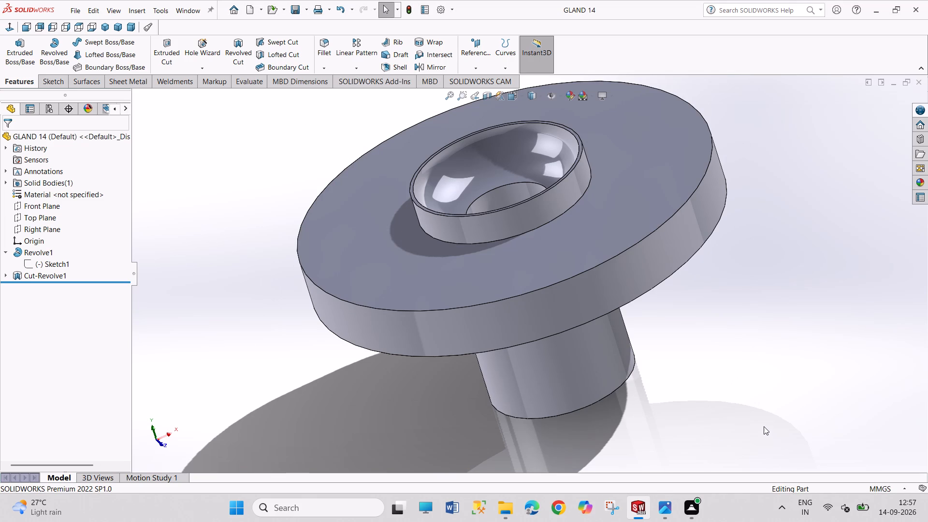
# Switch to the reference drawing in Photos and examine the gland's front, section and plan views for its flange shape.
pyautogui.click(664, 496)
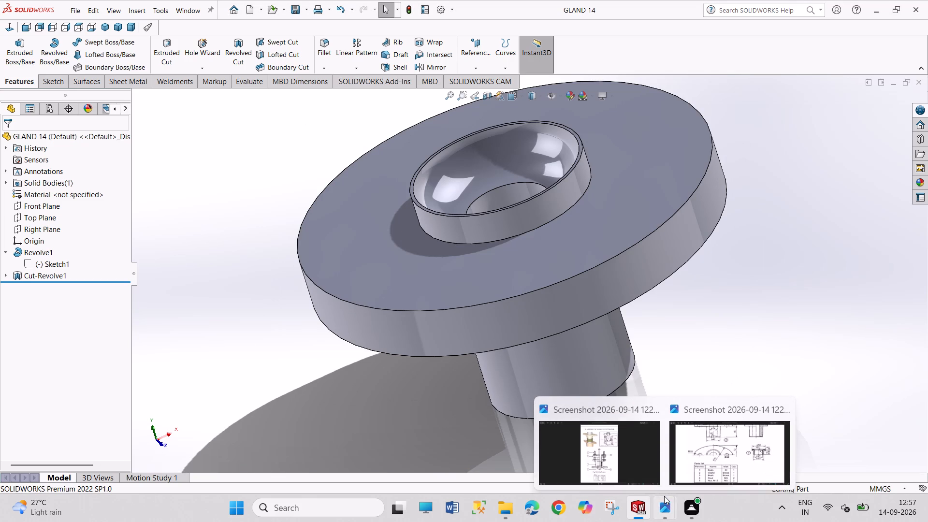
pyautogui.click(699, 459)
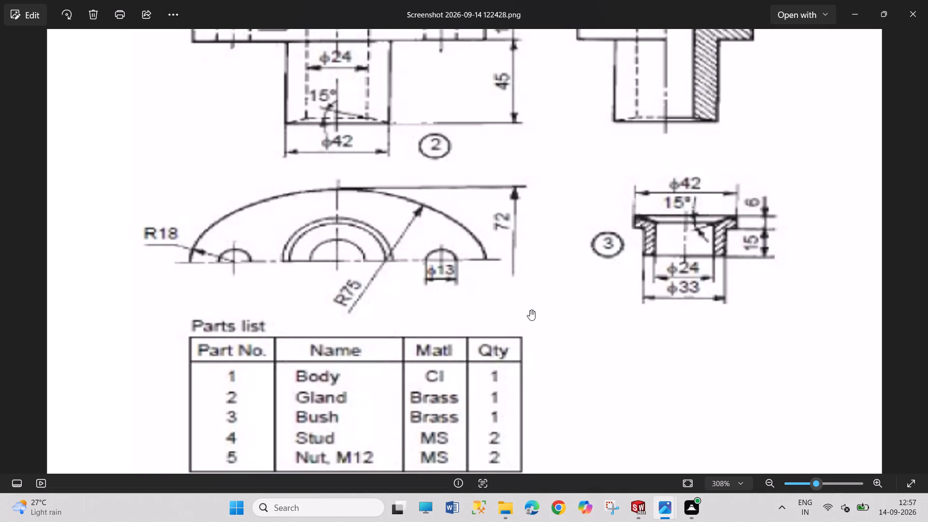
pyautogui.scroll(2, 530, 310)
pyautogui.scroll(-8, 528, 311)
pyautogui.scroll(1, 474, 211)
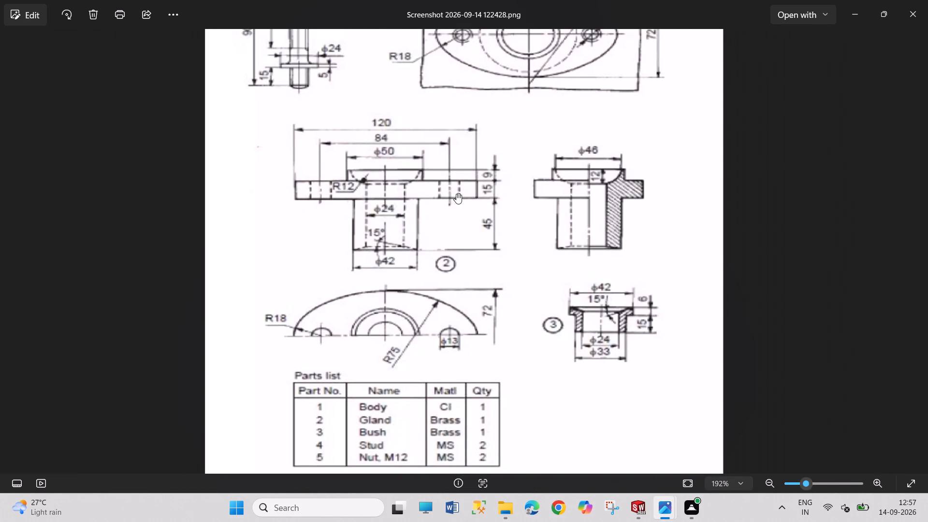
pyautogui.moveTo(456, 193); pyautogui.dragTo(446, 256)
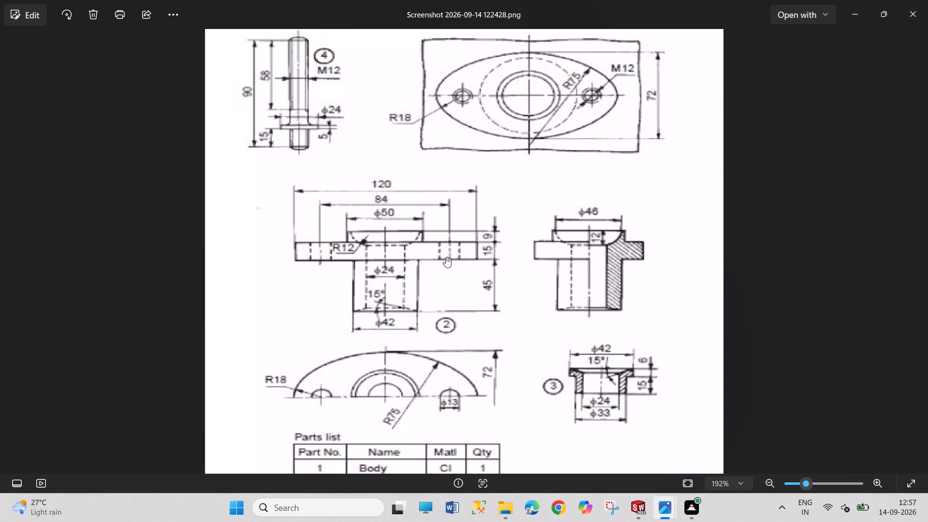
# Switch to SOLIDWORKS and delete the gland's base revolve together with its dependent revolved cut and cut sketch.
pyautogui.click(642, 502)
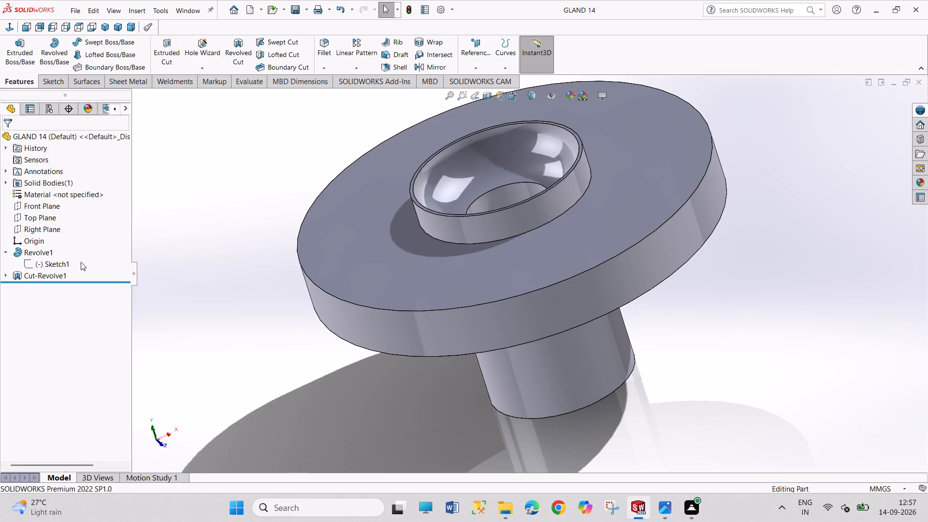
pyautogui.rightClick(39, 252)
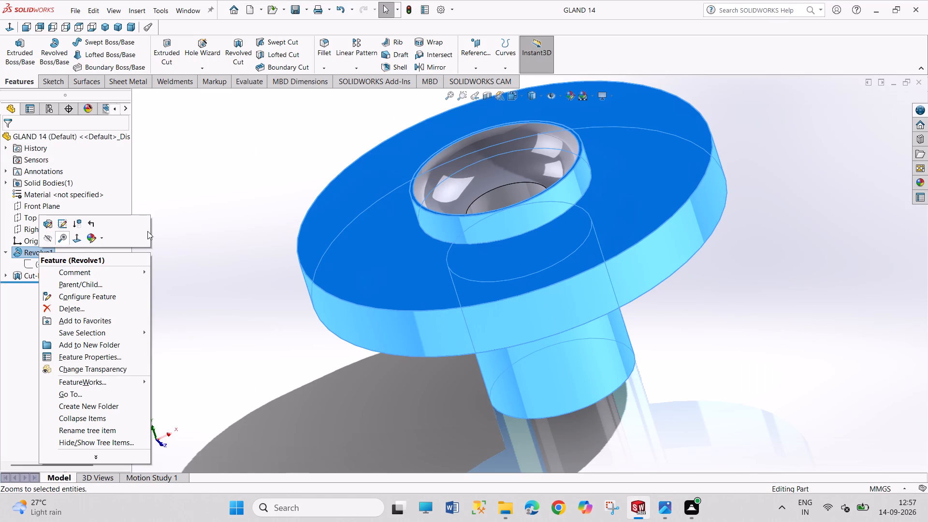
pyautogui.click(74, 308)
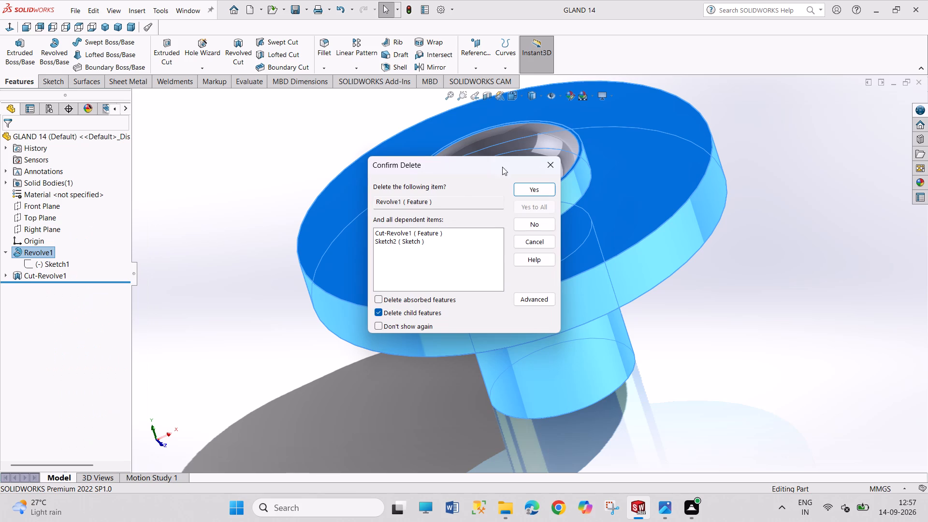
pyautogui.click(518, 186)
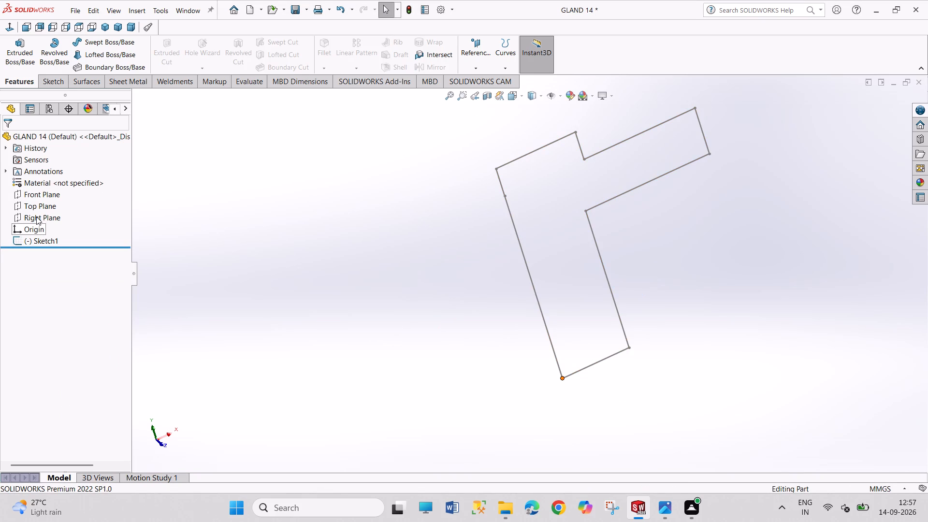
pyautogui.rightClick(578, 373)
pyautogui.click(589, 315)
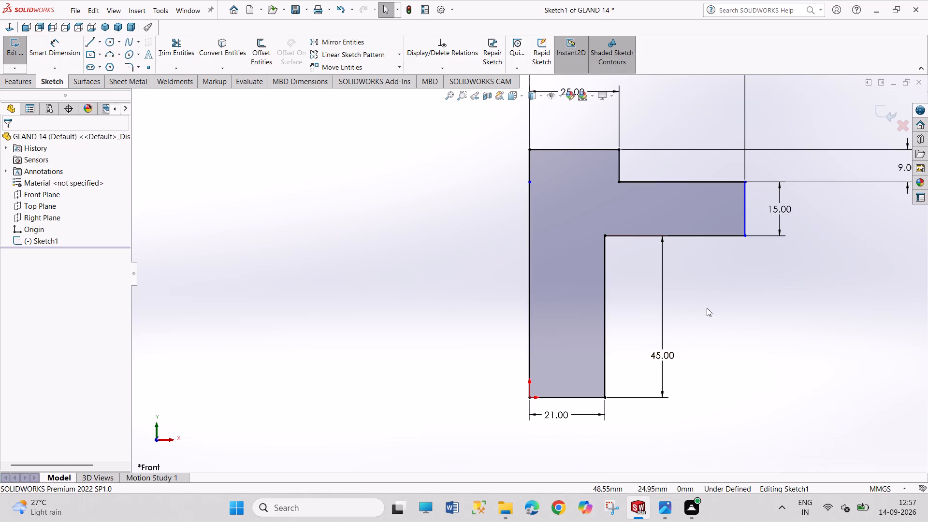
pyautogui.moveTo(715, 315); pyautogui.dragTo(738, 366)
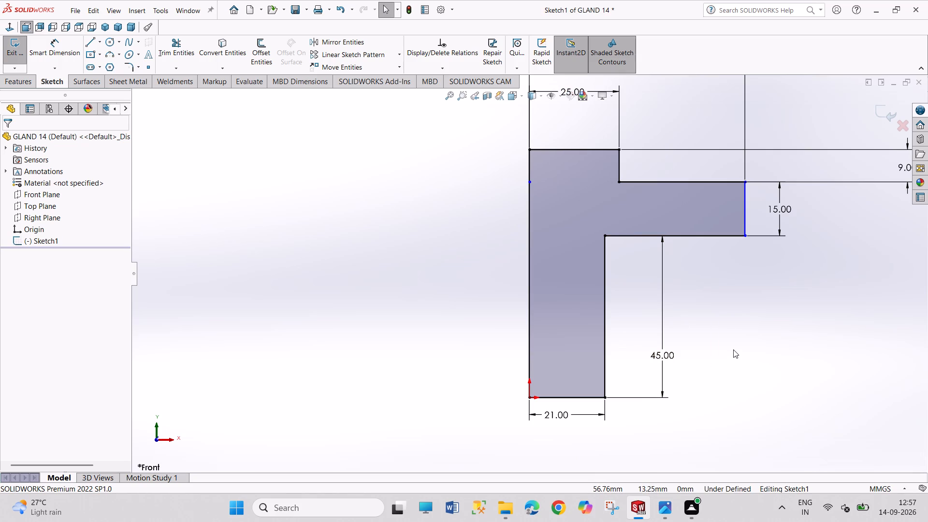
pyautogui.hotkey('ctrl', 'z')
# Delete the remaining gland profile sketch, Sketch1, from the part.
pyautogui.rightClick(34, 241)
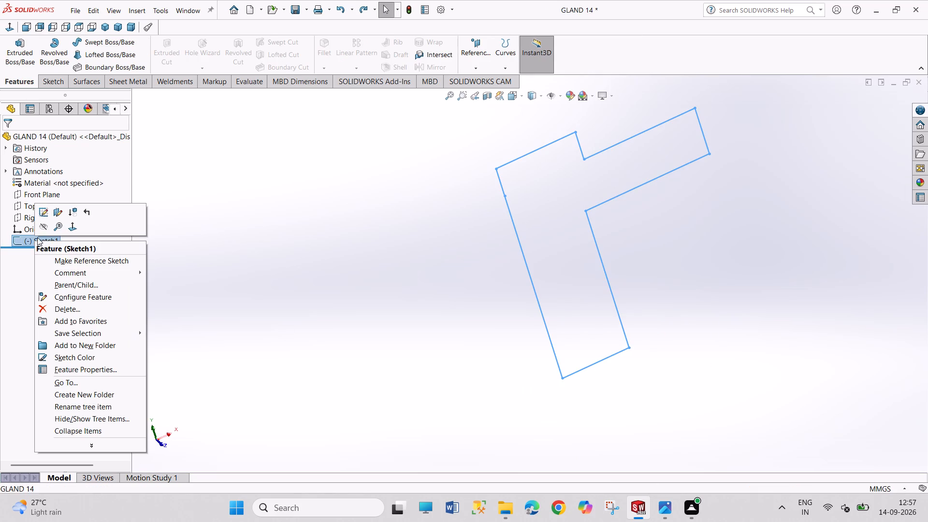
pyautogui.click(72, 301)
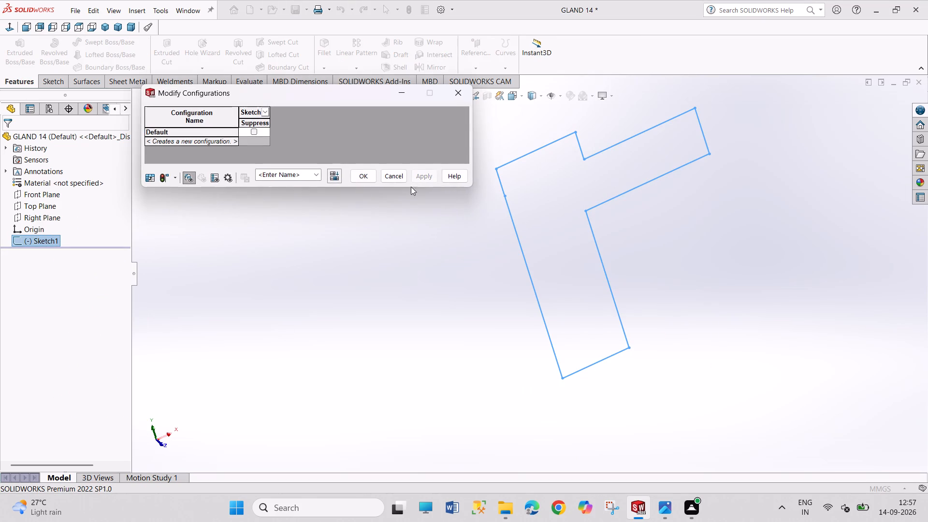
pyautogui.click(467, 93)
pyautogui.rightClick(52, 236)
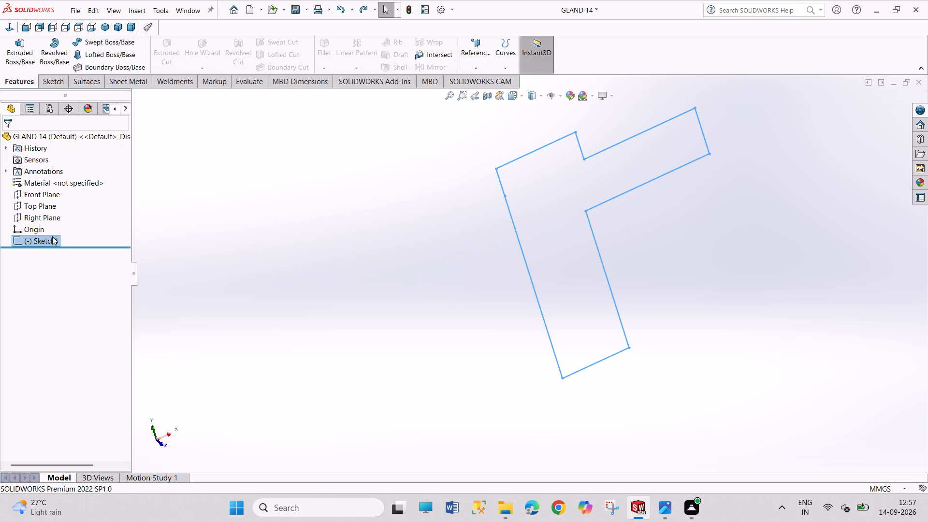
pyautogui.click(87, 303)
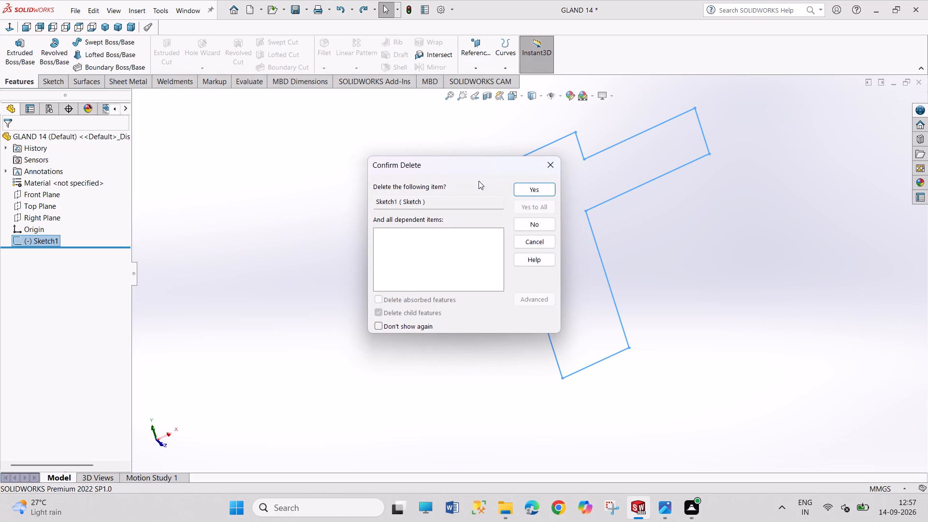
pyautogui.click(536, 192)
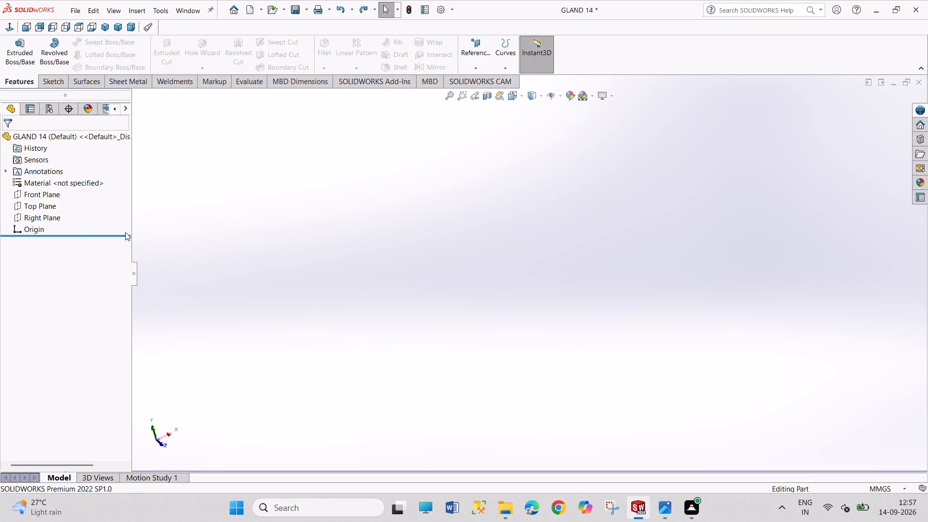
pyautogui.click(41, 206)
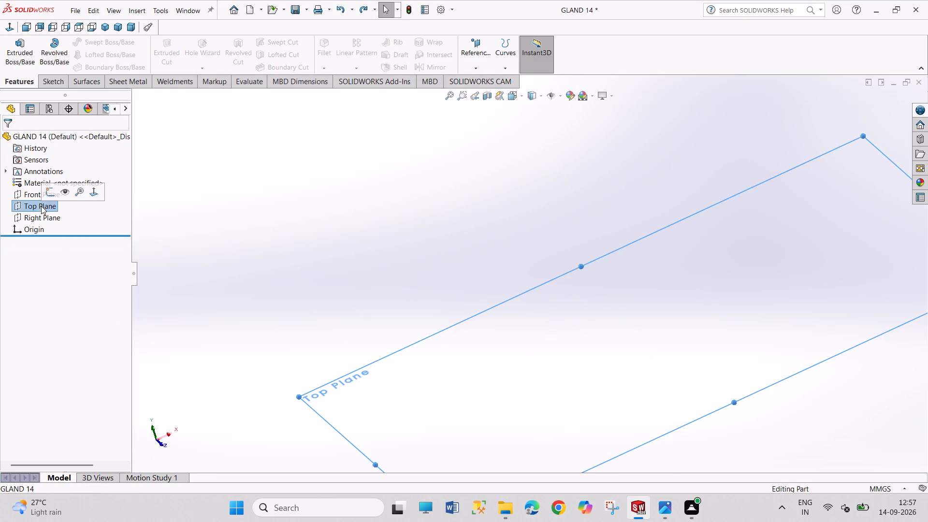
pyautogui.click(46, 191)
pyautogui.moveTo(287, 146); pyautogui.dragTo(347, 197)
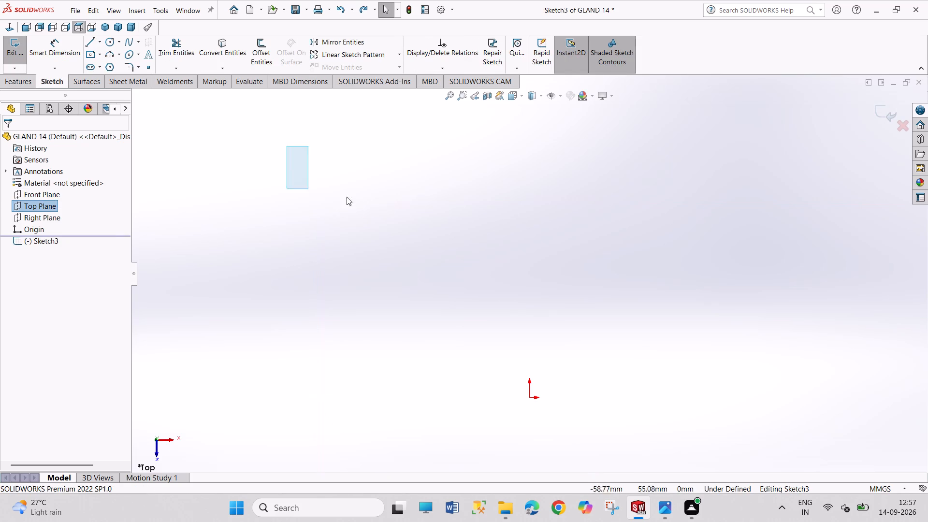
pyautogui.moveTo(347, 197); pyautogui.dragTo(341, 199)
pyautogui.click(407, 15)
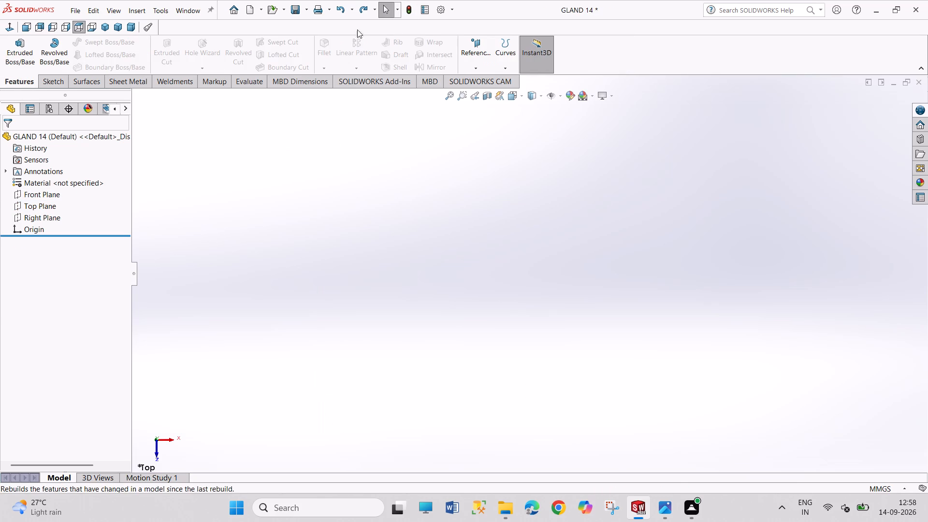
# Sketch a circle centred on the origin on the Top Plane and dimension its diameter to 42 mm.
pyautogui.click(41, 203)
pyautogui.click(50, 188)
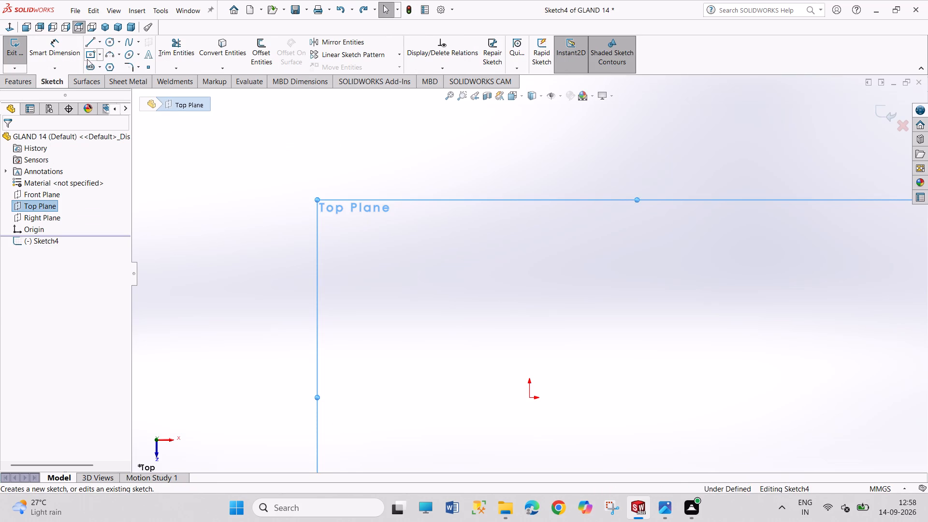
pyautogui.click(108, 42)
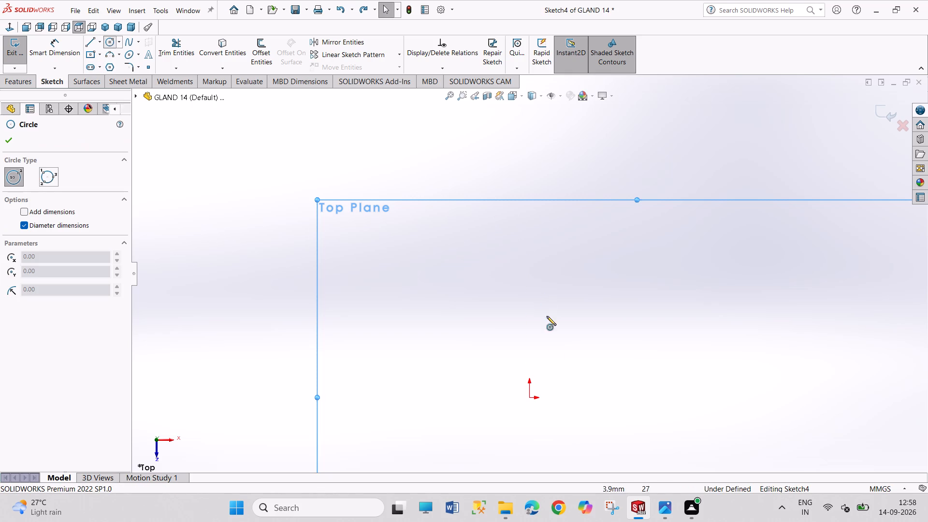
pyautogui.click(531, 398)
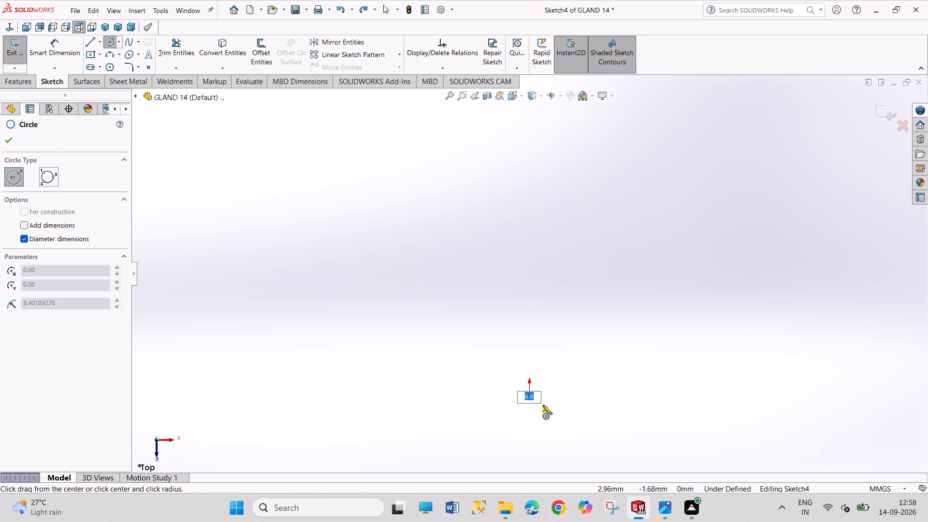
pyautogui.click(623, 421)
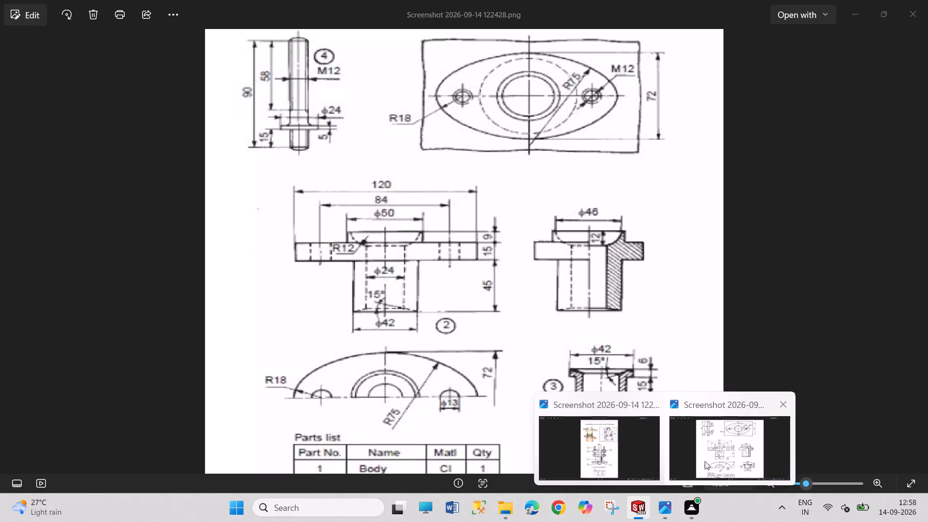
pyautogui.moveTo(446, 282); pyautogui.dragTo(446, 272, button='right')
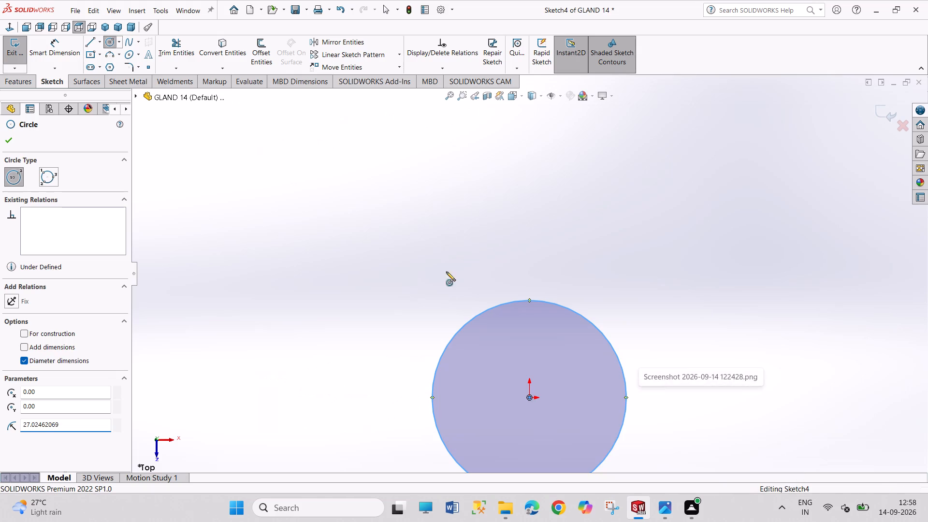
pyautogui.moveTo(446, 272); pyautogui.dragTo(433, 150, button='right')
pyautogui.click(570, 310)
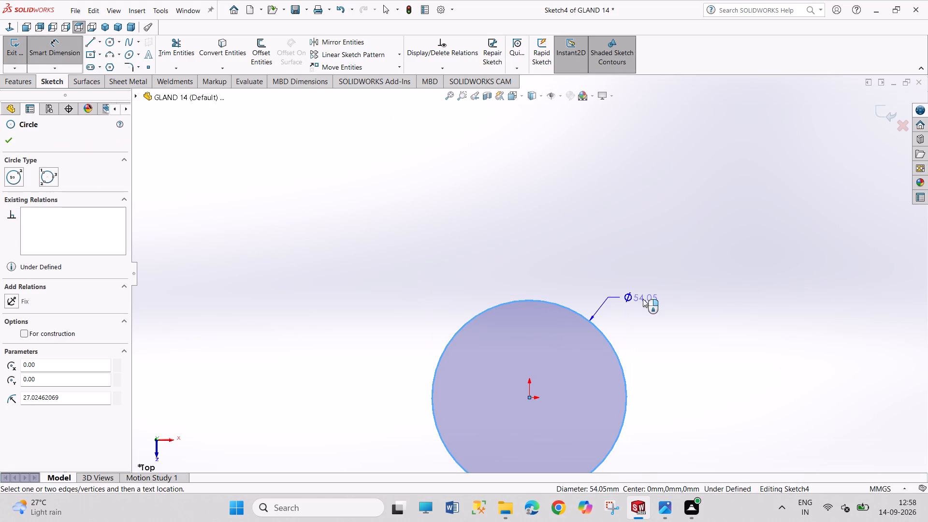
pyautogui.click(646, 300)
pyautogui.write('42')
pyautogui.press('Return')
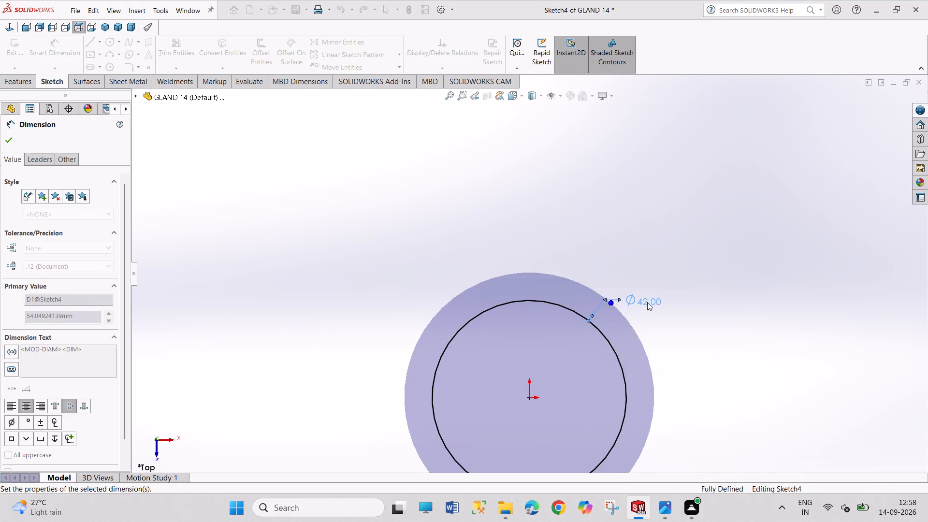
pyautogui.rightClick(681, 387)
pyautogui.click(702, 417)
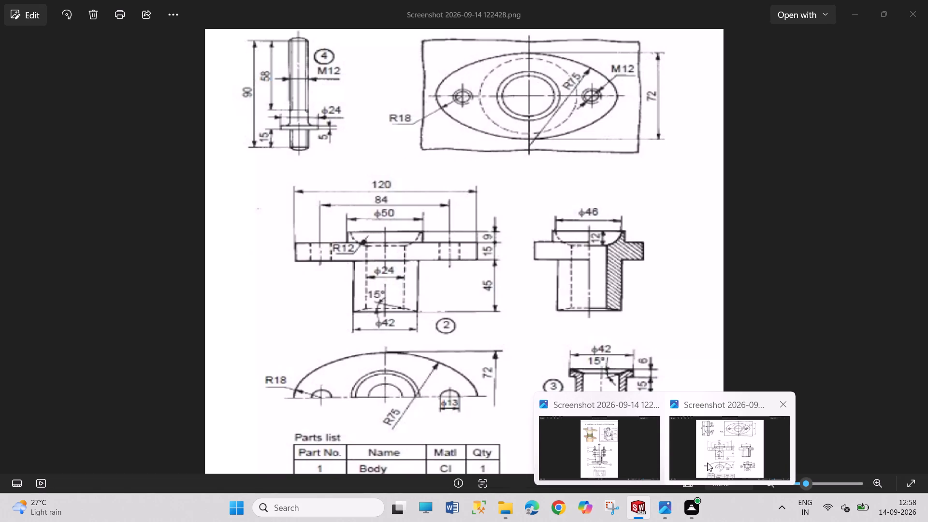
# Extrude the 42 mm circle upward as a blind boss 45 mm deep.
pyautogui.click(18, 53)
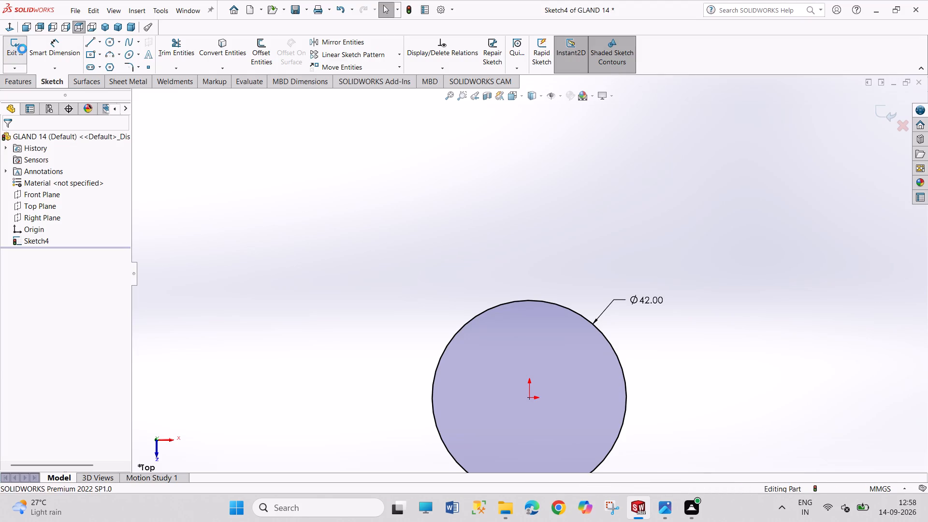
pyautogui.click(23, 48)
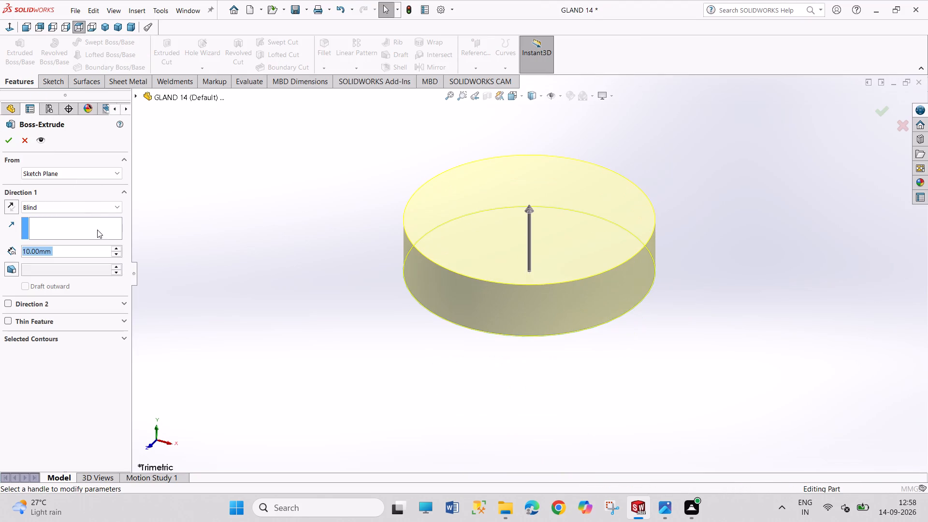
pyautogui.write('45')
pyautogui.press('Return')
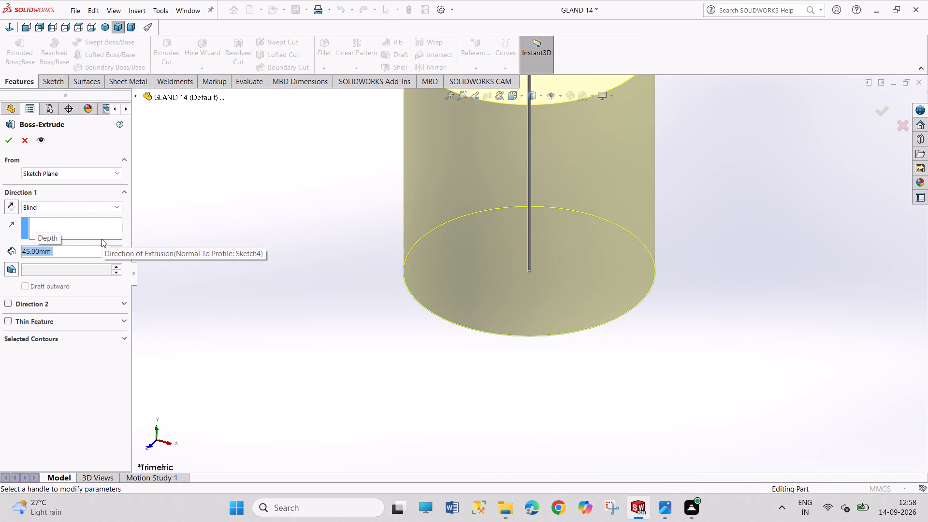
pyautogui.click(10, 137)
pyautogui.moveTo(205, 187); pyautogui.dragTo(231, 236)
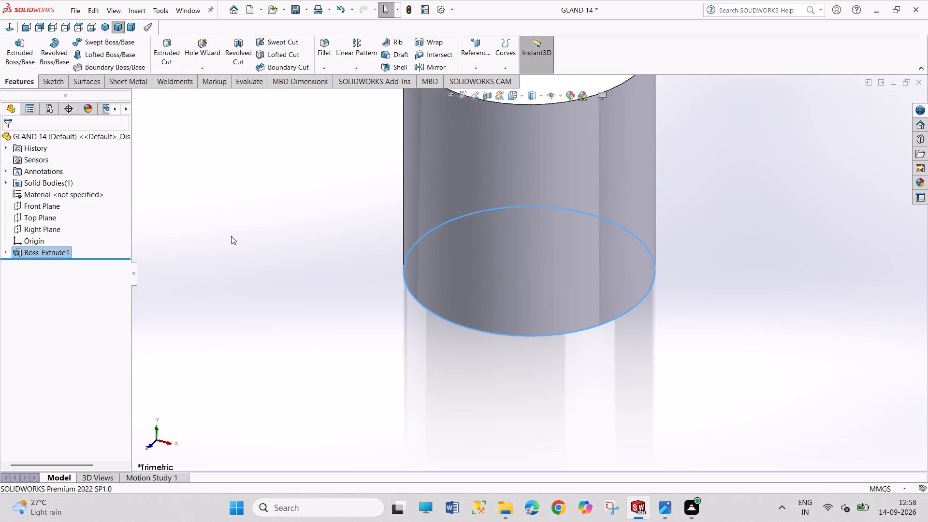
pyautogui.moveTo(231, 236); pyautogui.dragTo(256, 266)
# Sketch an ellipse on the cylinder's top face, centred on the origin, with semi-axes of about 38 mm horizontally and 13 mm vertically.
pyautogui.scroll(4, 366, 256)
pyautogui.click(524, 160)
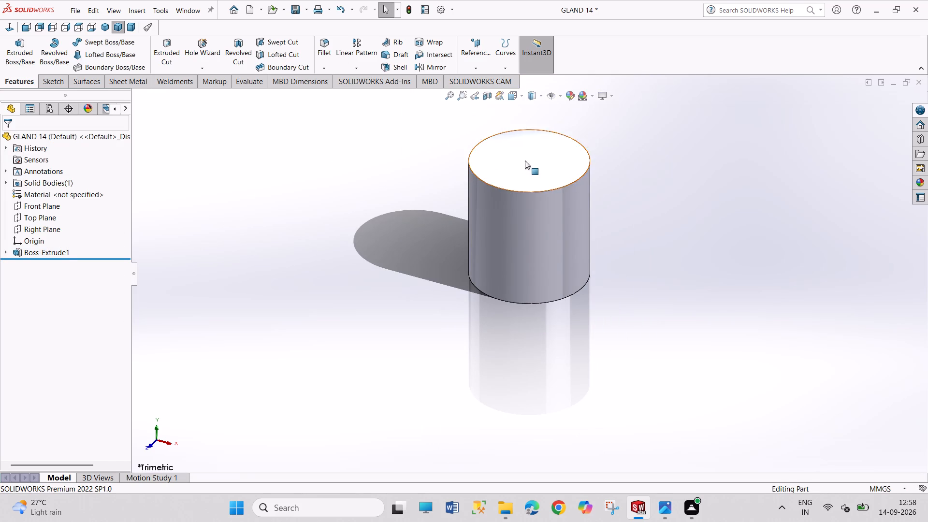
pyautogui.click(570, 132)
pyautogui.moveTo(704, 168); pyautogui.dragTo(776, 273)
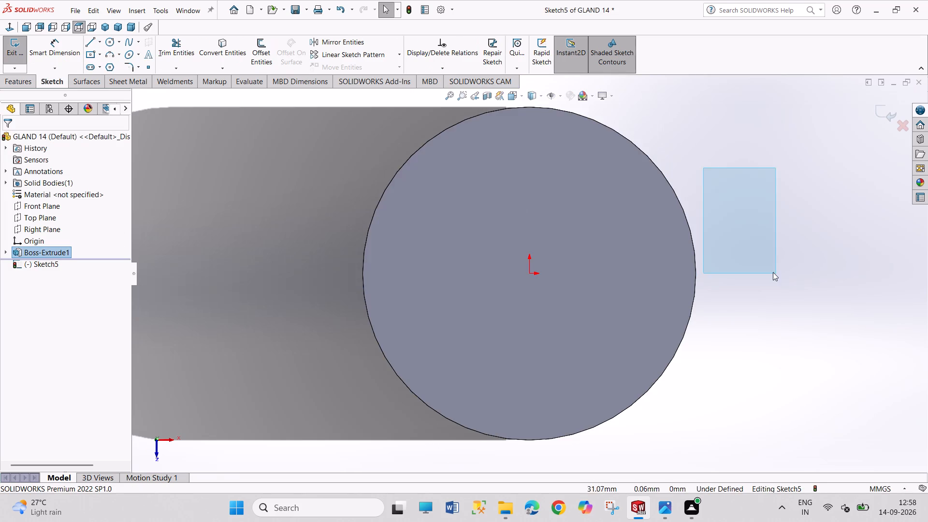
pyautogui.scroll(4, 723, 203)
pyautogui.scroll(-1, 672, 269)
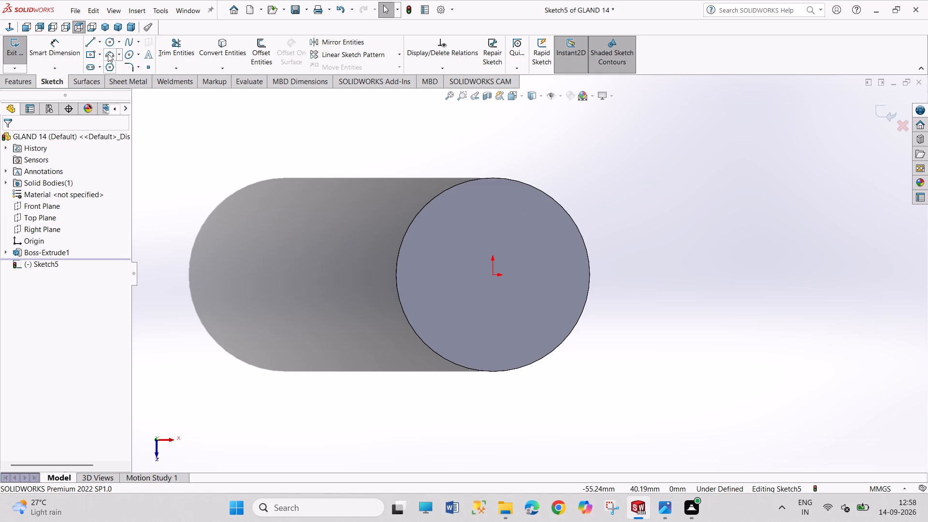
pyautogui.click(125, 54)
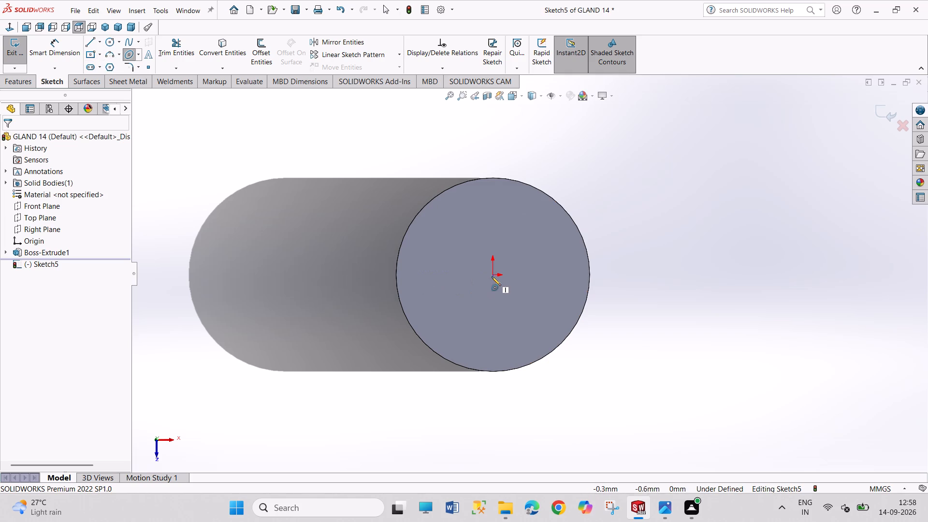
pyautogui.click(492, 276)
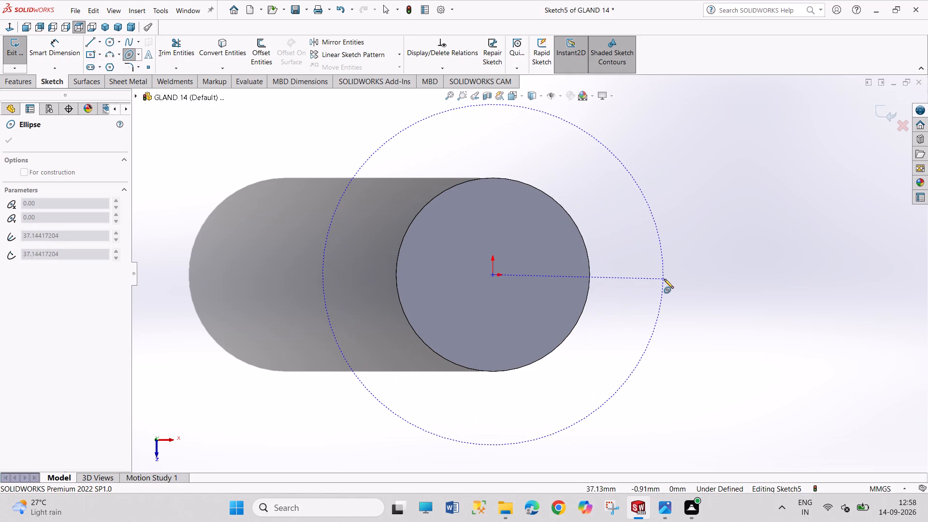
pyautogui.click(667, 273)
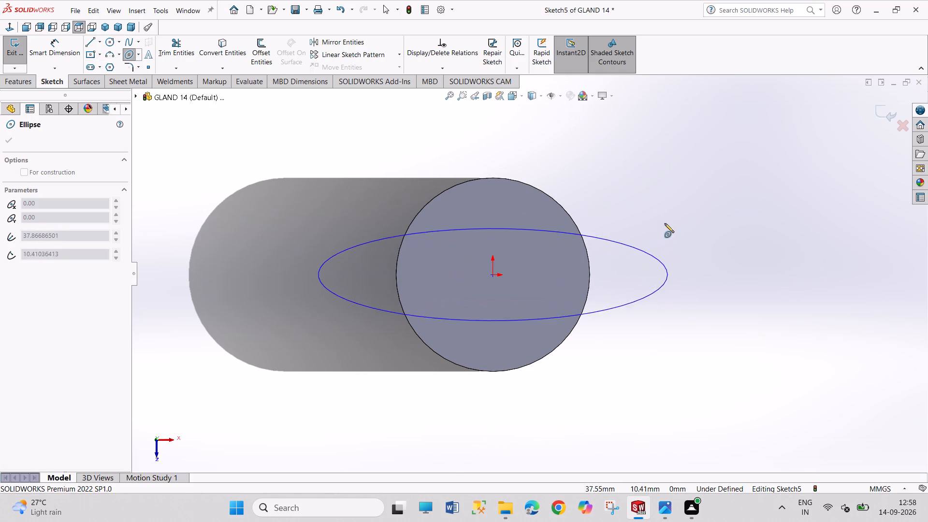
pyautogui.click(661, 215)
pyautogui.rightClick(721, 242)
pyautogui.click(743, 253)
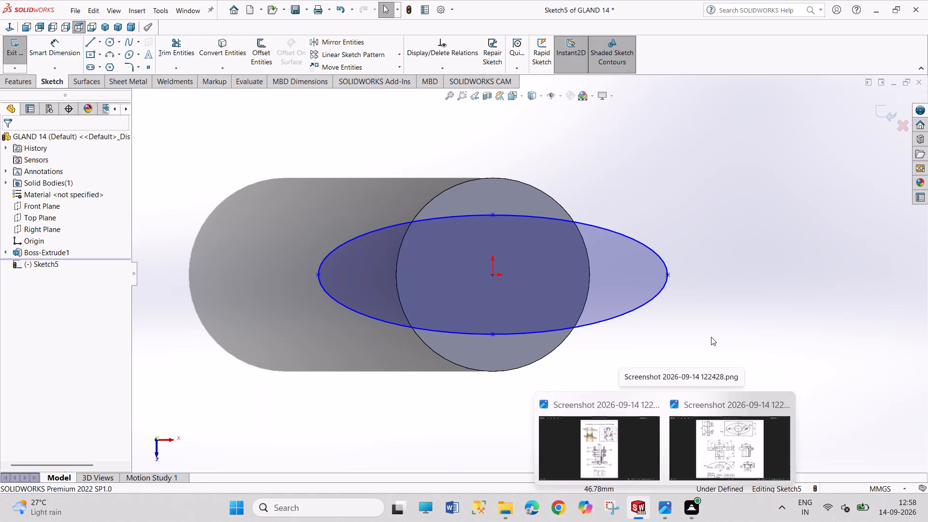
# Dimension the ellipse's vertical semi-axis, from the origin to its upper axis point, as 36 mm.
pyautogui.moveTo(711, 336); pyautogui.dragTo(714, 238, button='right')
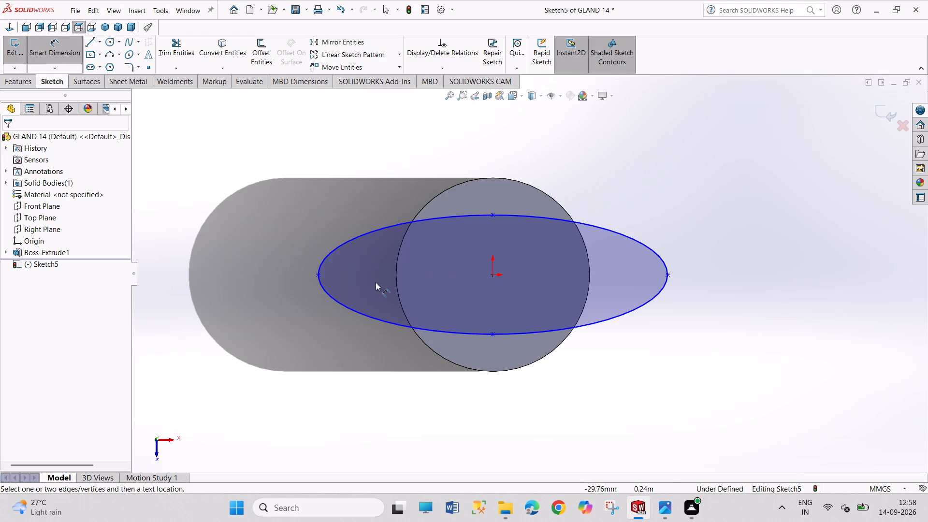
pyautogui.click(491, 276)
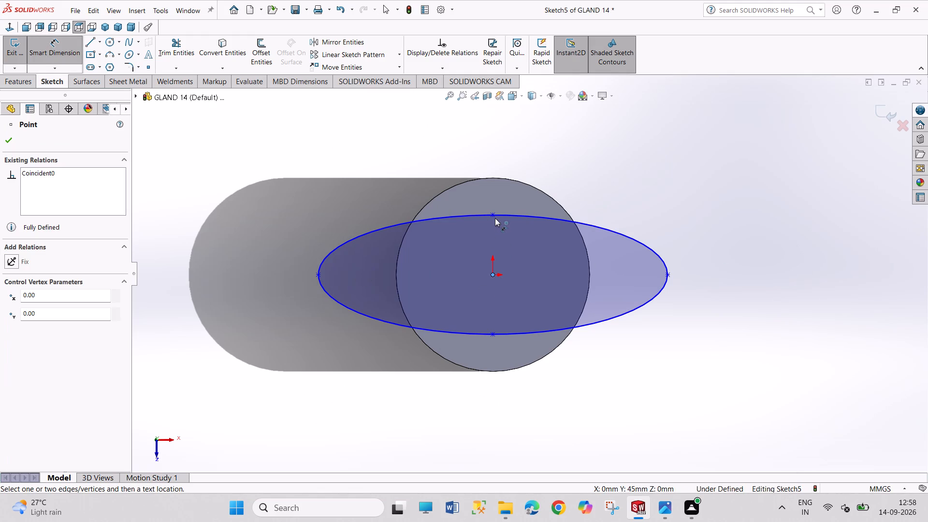
pyautogui.click(495, 216)
pyautogui.click(628, 188)
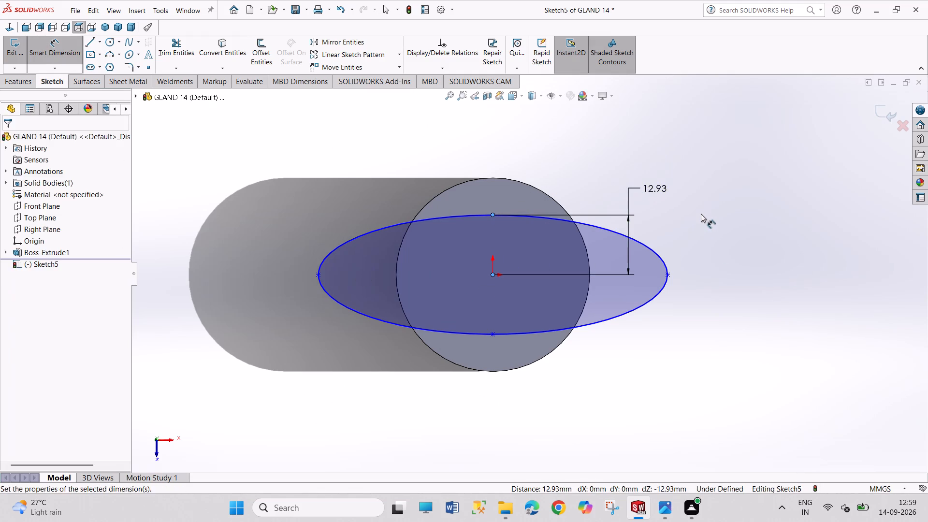
pyautogui.write('36')
pyautogui.press('Return')
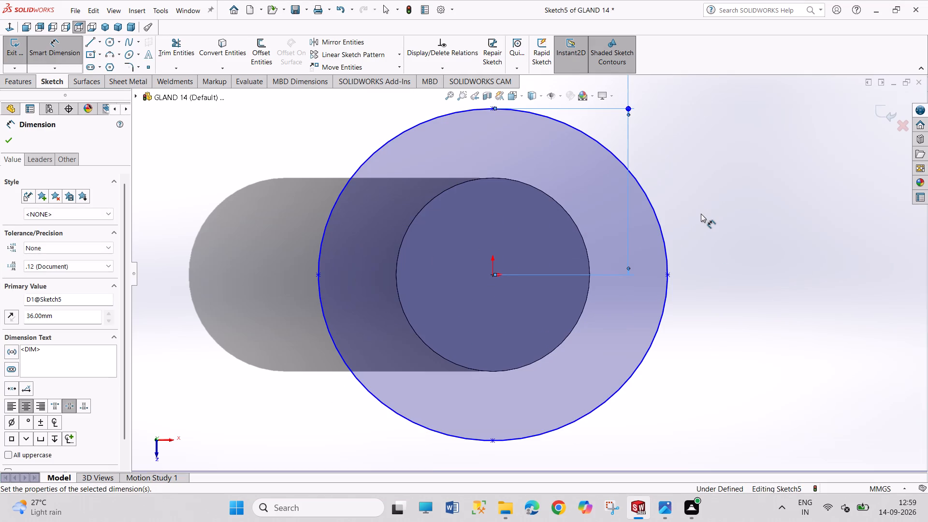
# Dimension the ellipse's full horizontal axis between its two end points as 150 mm.
pyautogui.click(668, 274)
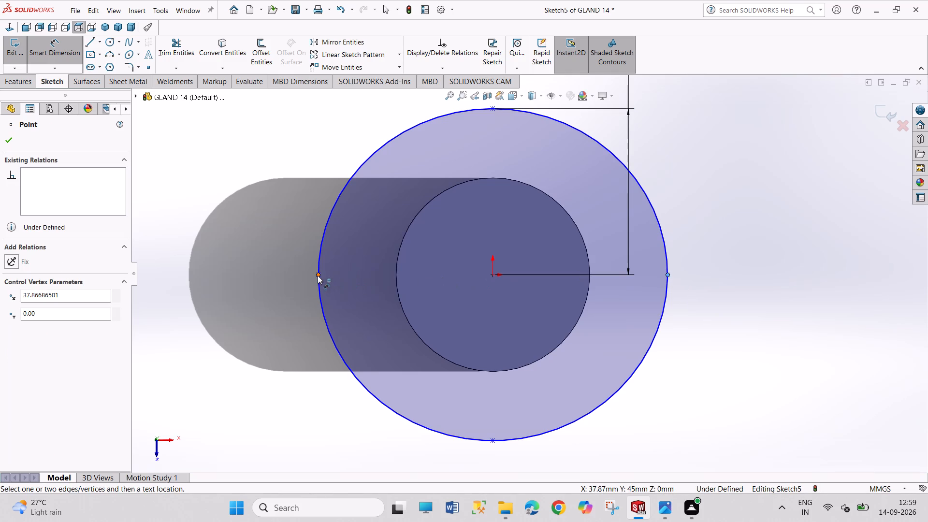
pyautogui.click(318, 275)
pyautogui.click(268, 217)
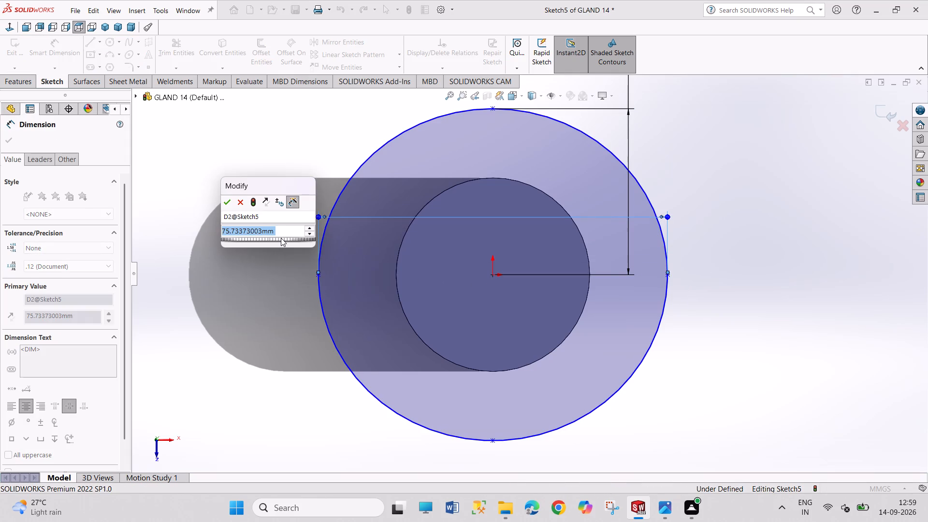
pyautogui.write('150')
pyautogui.press('Return')
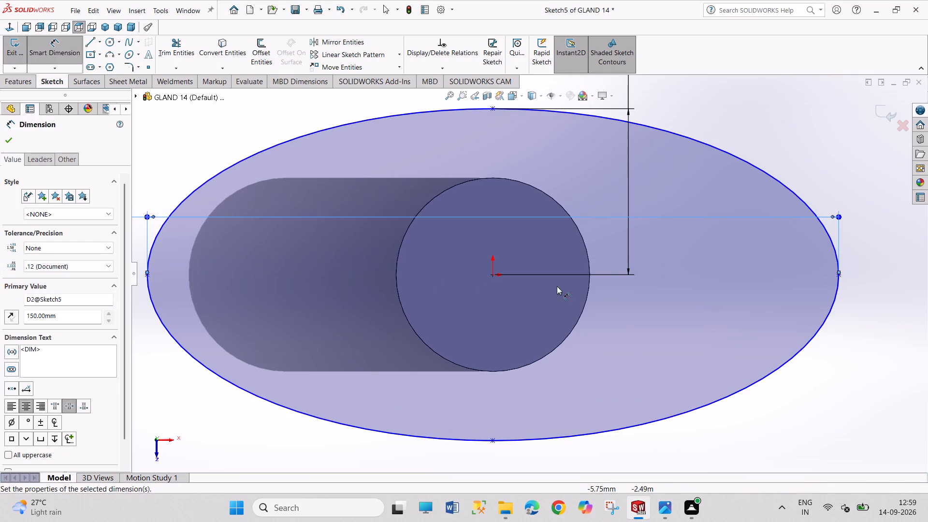
pyautogui.rightClick(807, 129)
pyautogui.click(823, 161)
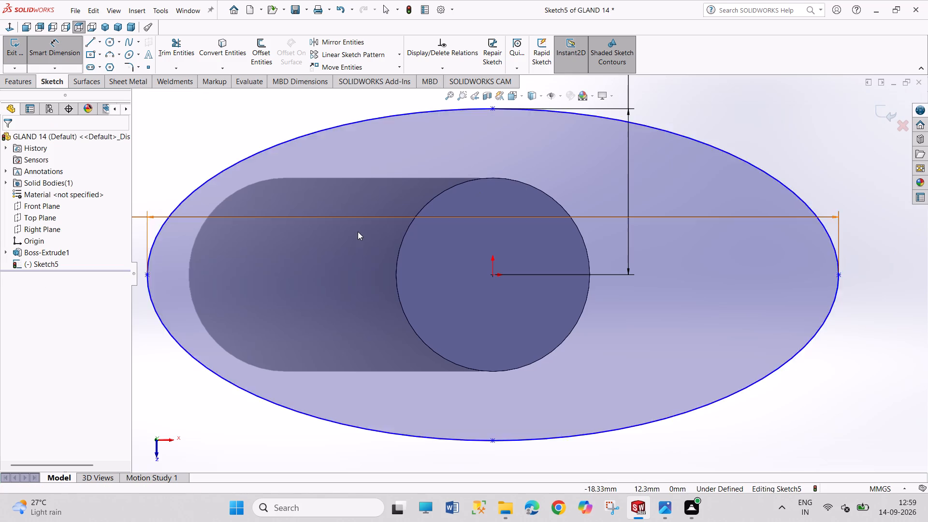
pyautogui.scroll(-2, 447, 190)
pyautogui.scroll(3, 449, 192)
pyautogui.scroll(2, 479, 243)
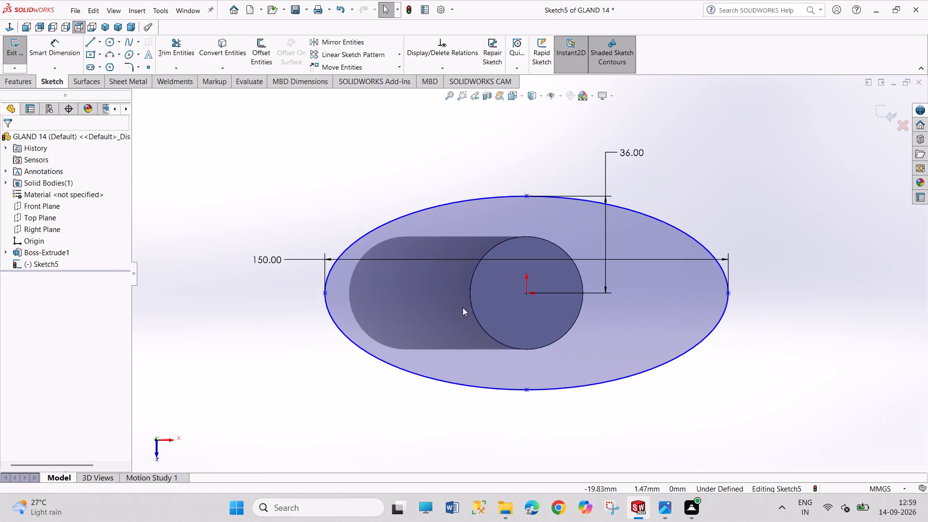
# Add a horizontal relation between the ellipse's two major-axis end points and its centre point.
pyautogui.click(325, 294)
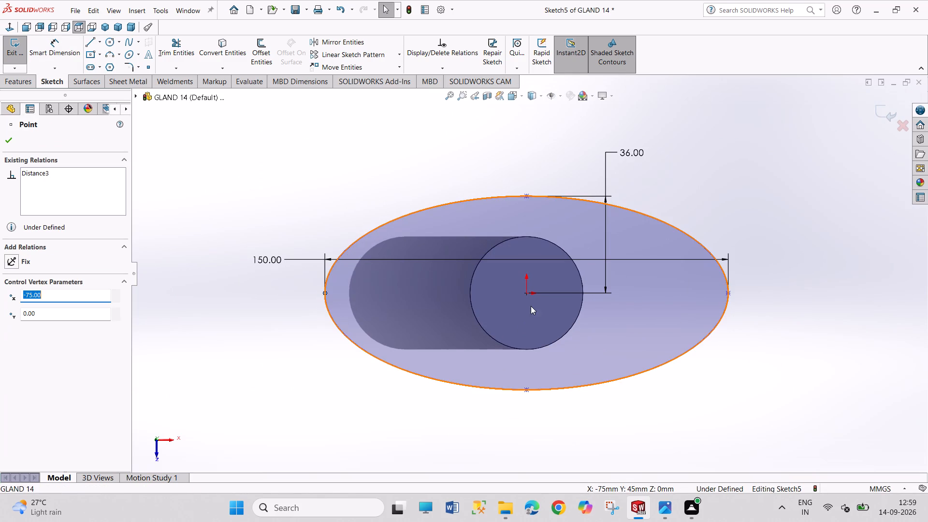
pyautogui.keyDown('ctrl'); pyautogui.click(527, 294); pyautogui.keyUp('ctrl')
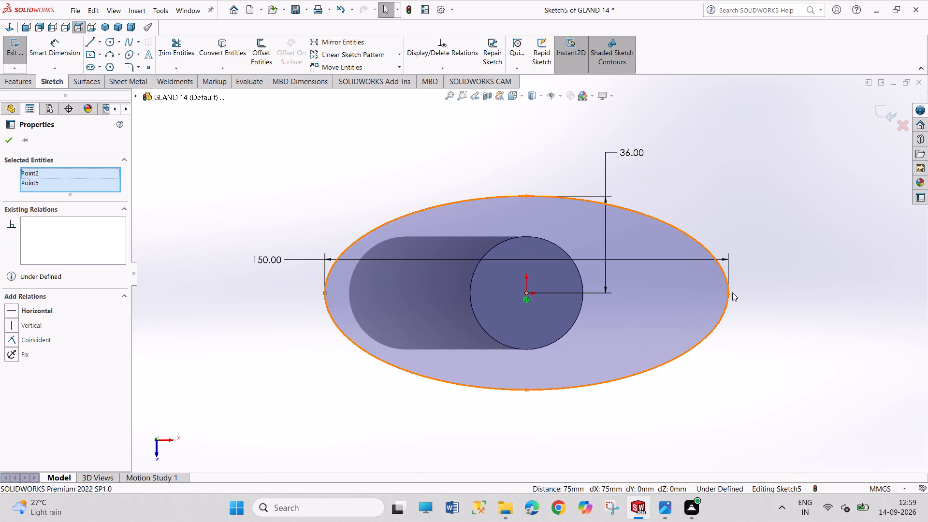
pyautogui.keyDown('ctrl'); pyautogui.click(728, 291); pyautogui.keyUp('ctrl')
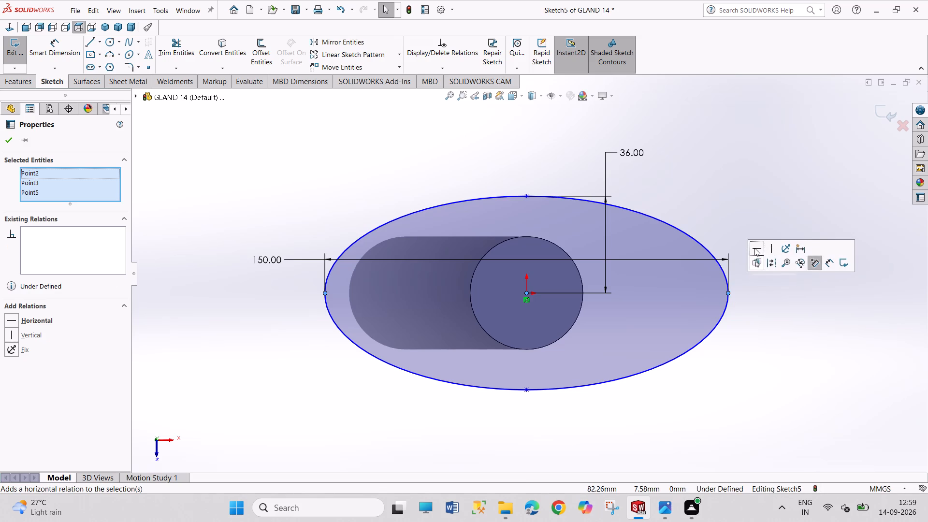
pyautogui.click(755, 248)
pyautogui.moveTo(756, 177); pyautogui.dragTo(796, 260)
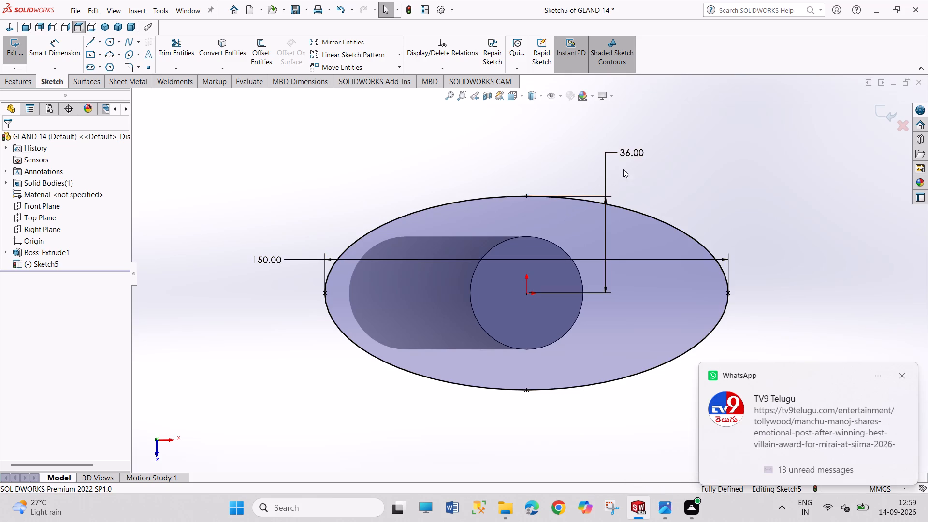
# Set the ellipse's full horizontal axis to 120 mm and finish the sketch.
pyautogui.doubleClick(272, 259)
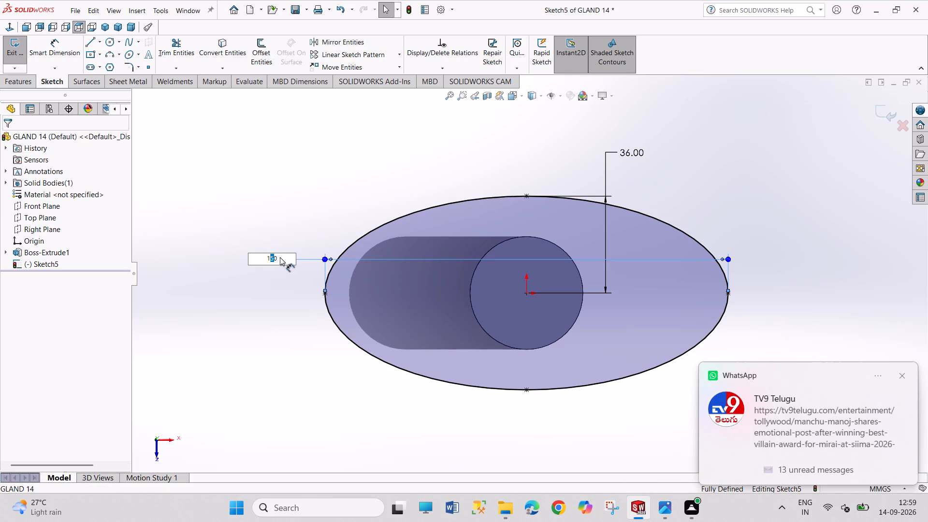
pyautogui.press('2')
pyautogui.press('Return')
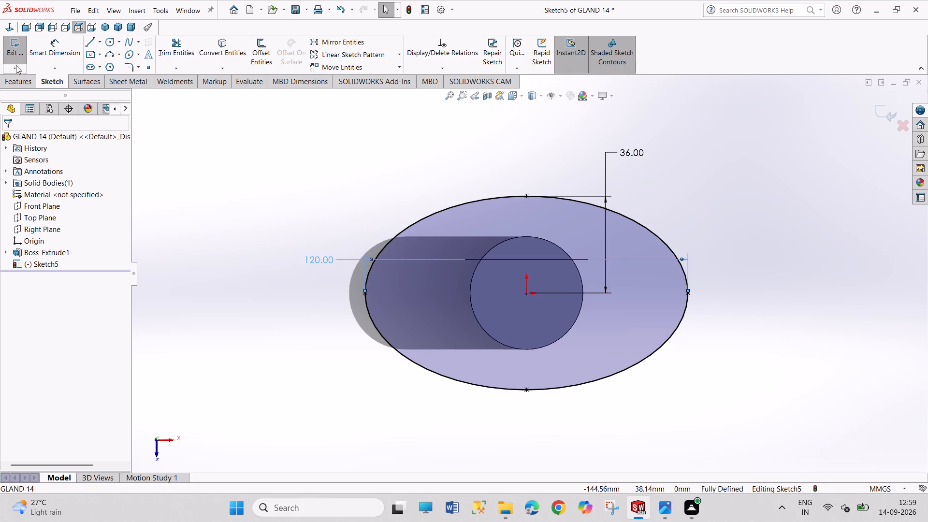
pyautogui.click(17, 58)
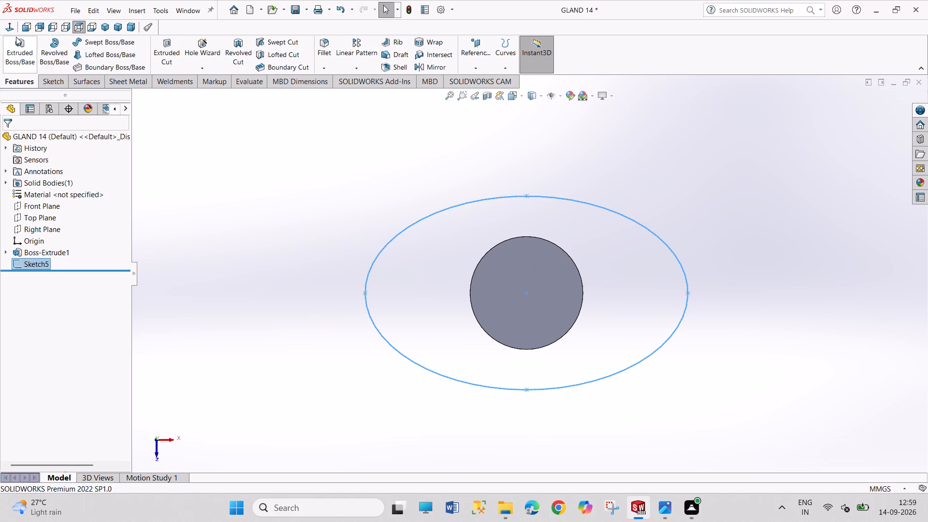
# Extrude the ellipse as a blind boss 15 mm deep, merged with the cylinder.
pyautogui.click(28, 56)
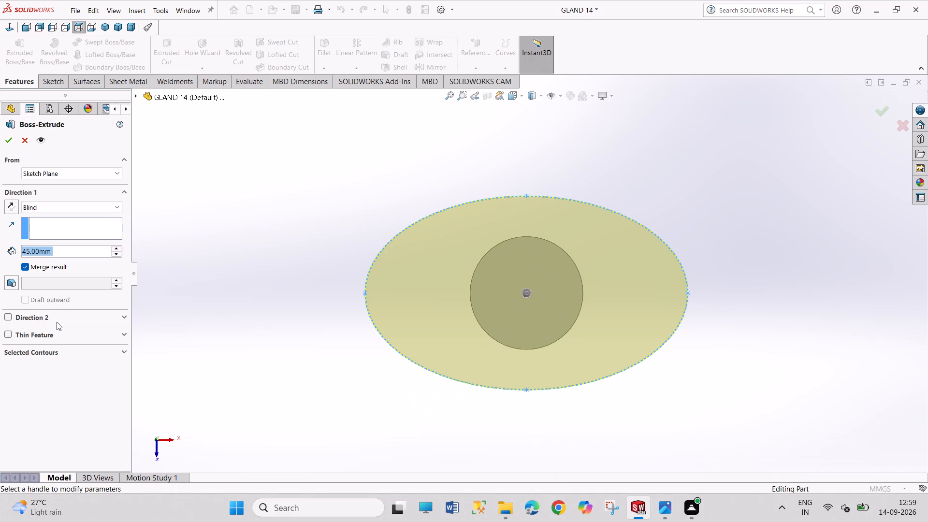
pyautogui.write('15')
pyautogui.press('Return')
pyautogui.click(8, 142)
# Start a sketch on the elliptical flange's top face and draw a circle about 47 mm in diameter centred on the origin.
pyautogui.click(529, 330)
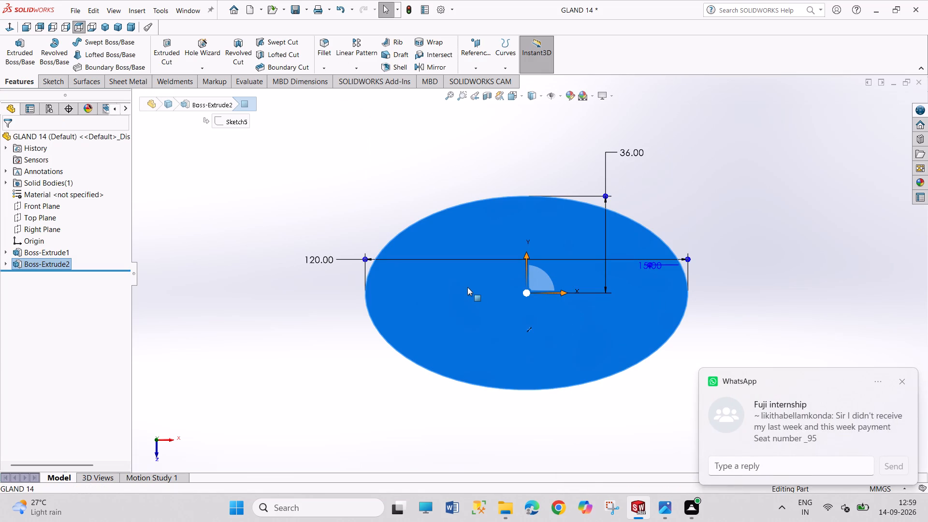
pyautogui.click(199, 189)
pyautogui.click(437, 265)
pyautogui.click(479, 235)
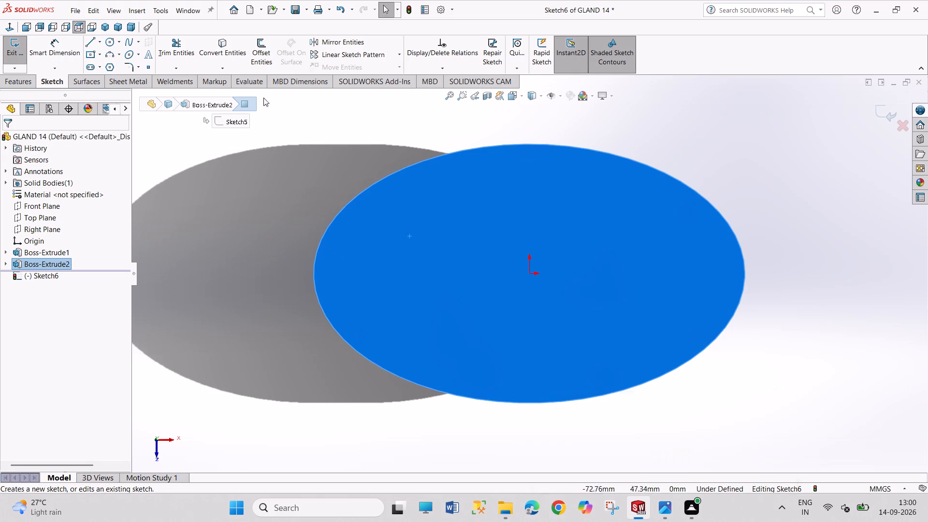
pyautogui.click(113, 43)
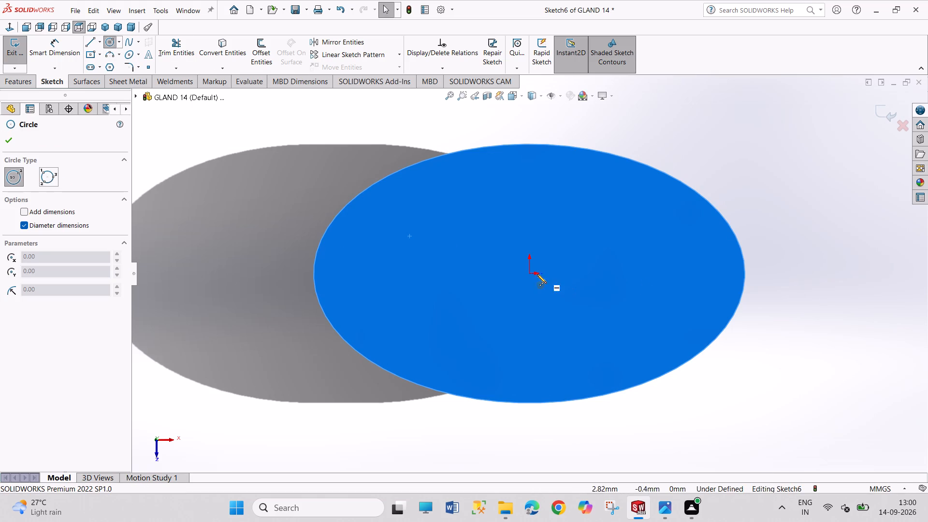
pyautogui.click(529, 273)
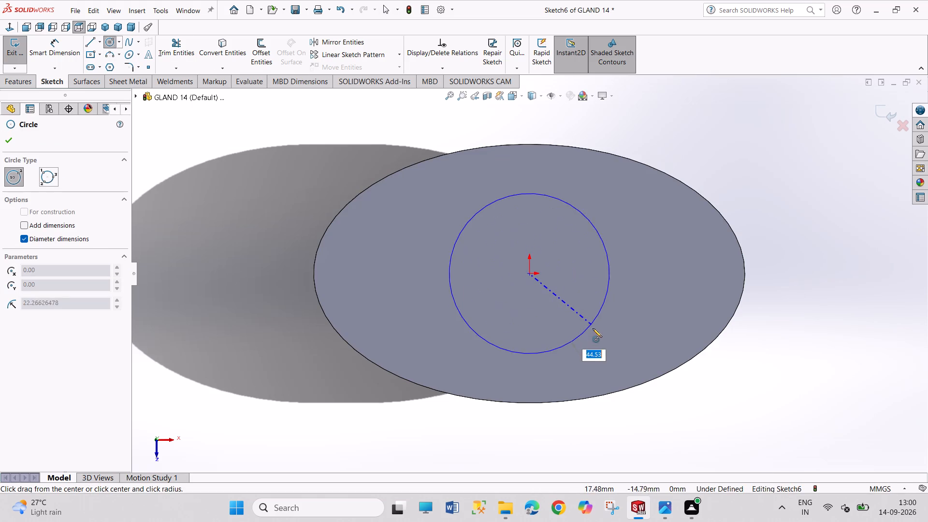
pyautogui.moveTo(594, 329); pyautogui.dragTo(602, 332)
# Dimension the circle's diameter as 50 mm and finish the sketch.
pyautogui.moveTo(823, 351); pyautogui.dragTo(781, 146, button='right')
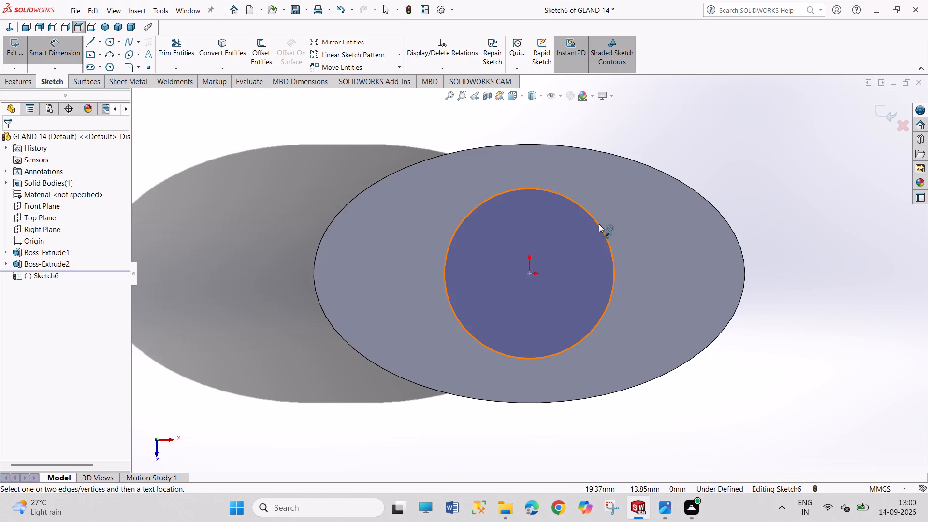
pyautogui.click(598, 224)
pyautogui.click(797, 175)
pyautogui.write('50')
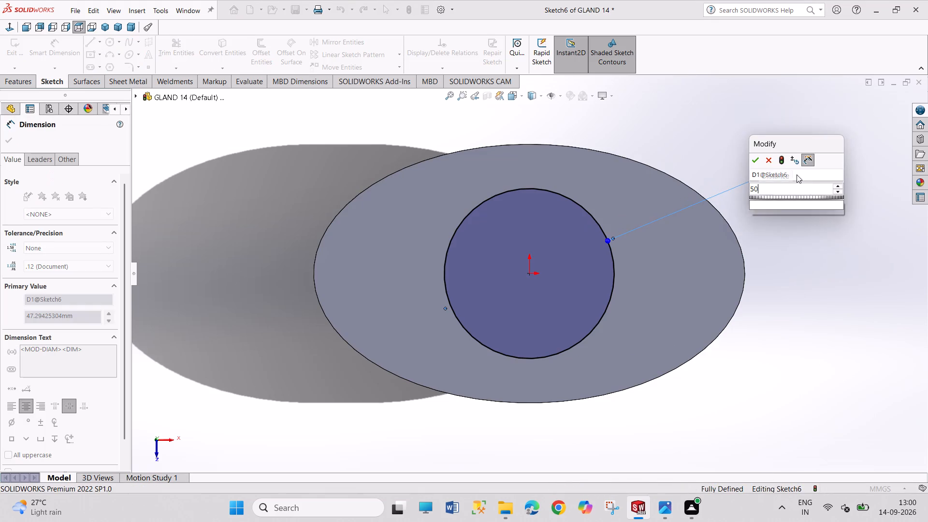
pyautogui.press('Return')
pyautogui.rightClick(800, 211)
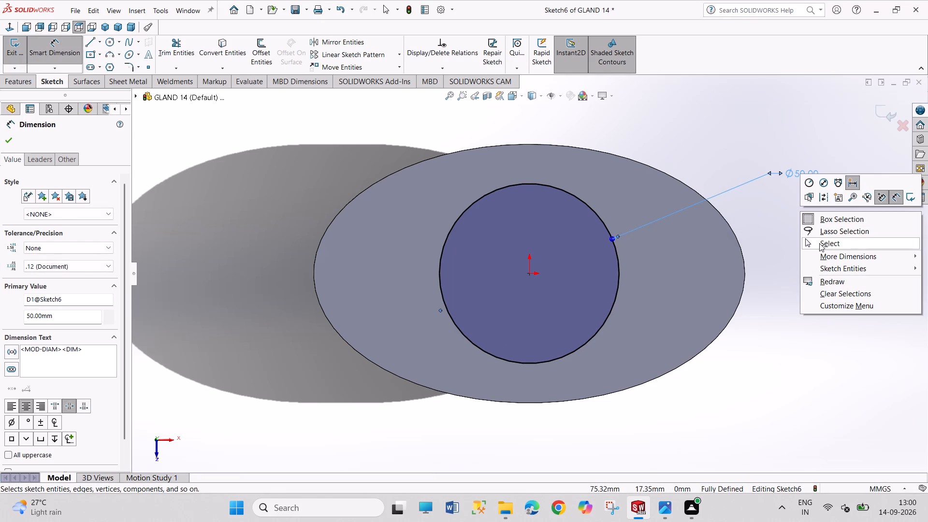
pyautogui.click(819, 244)
pyautogui.click(11, 53)
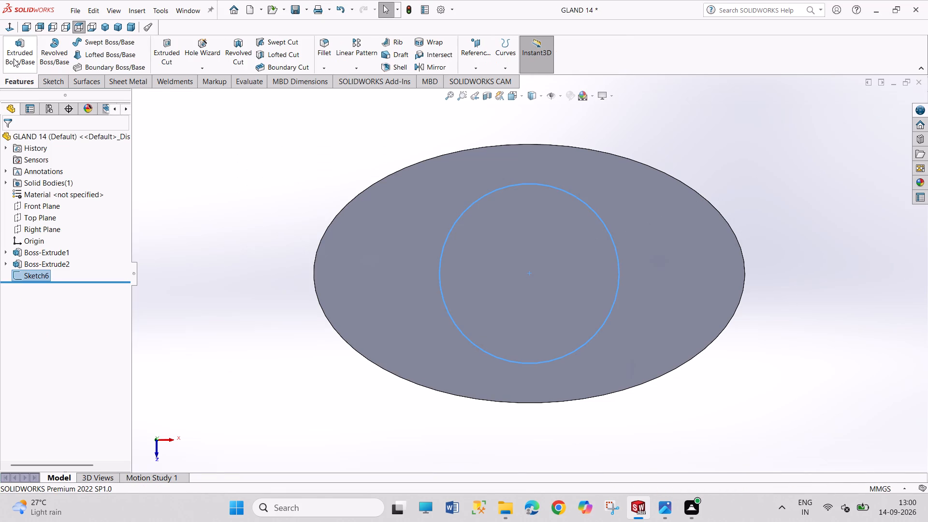
# Extrude the 50 mm circle as a blind boss 9 mm high on the flange.
pyautogui.click(16, 52)
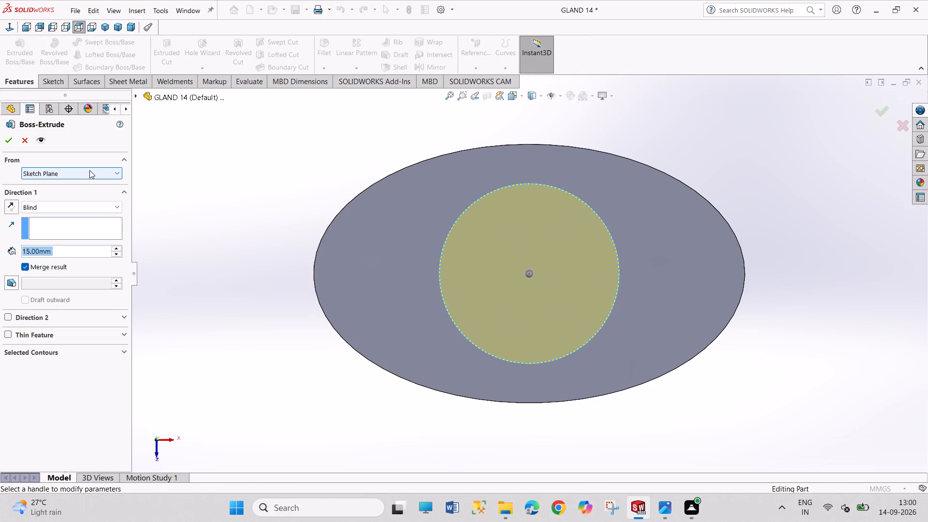
pyautogui.press('9')
pyautogui.press('Return')
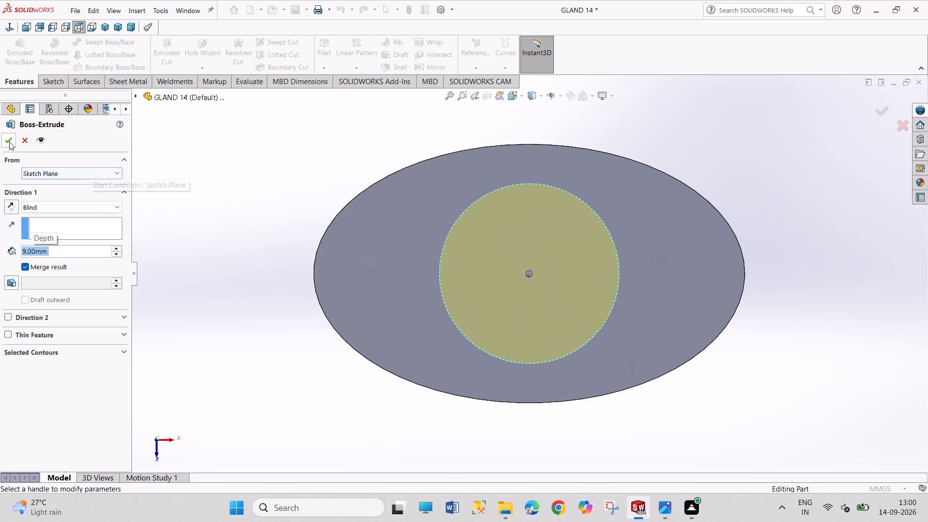
pyautogui.click(9, 141)
pyautogui.moveTo(163, 172); pyautogui.dragTo(185, 238)
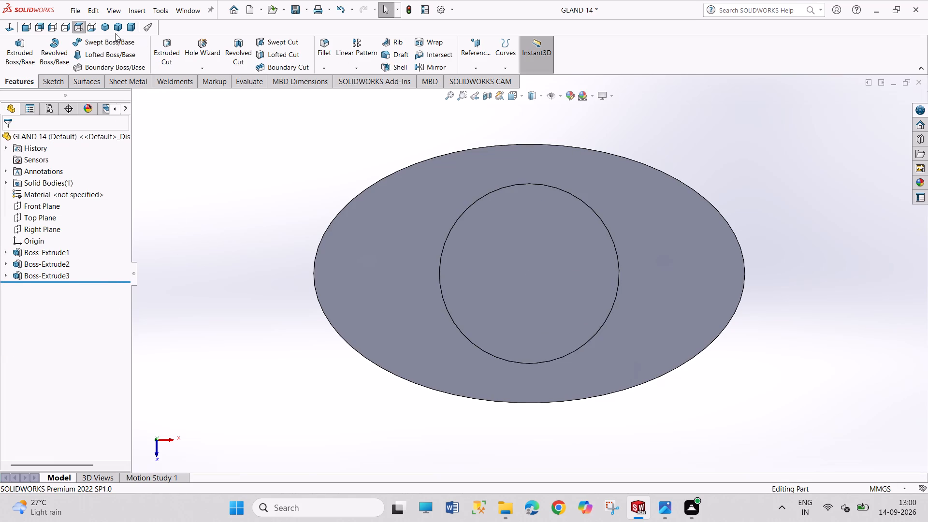
# On the Front Plane, sketch a roughly 10.7 mm slanted line from the cylinder's lower corner, a vertical line, and a tangent arc of about 10.5 mm radius to the top edge.
pyautogui.click(108, 25)
pyautogui.moveTo(702, 226); pyautogui.dragTo(754, 288)
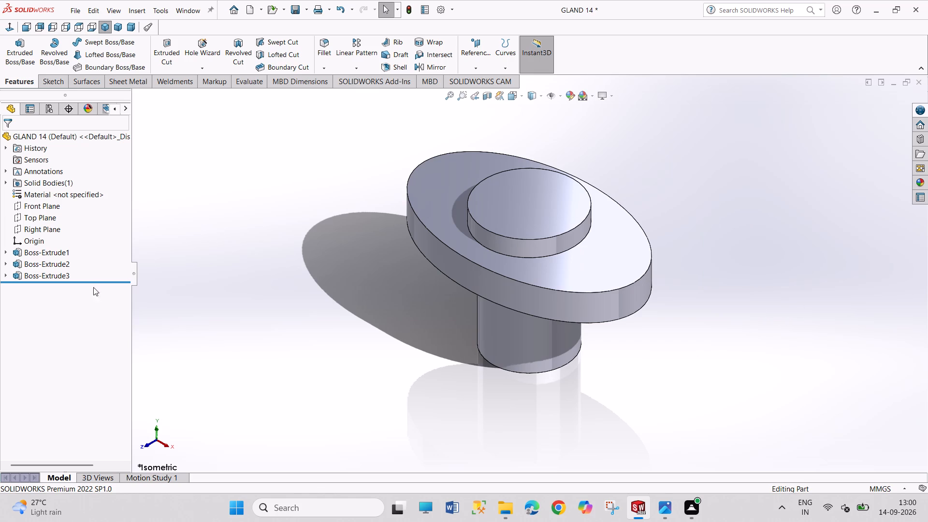
pyautogui.click(43, 210)
pyautogui.click(51, 202)
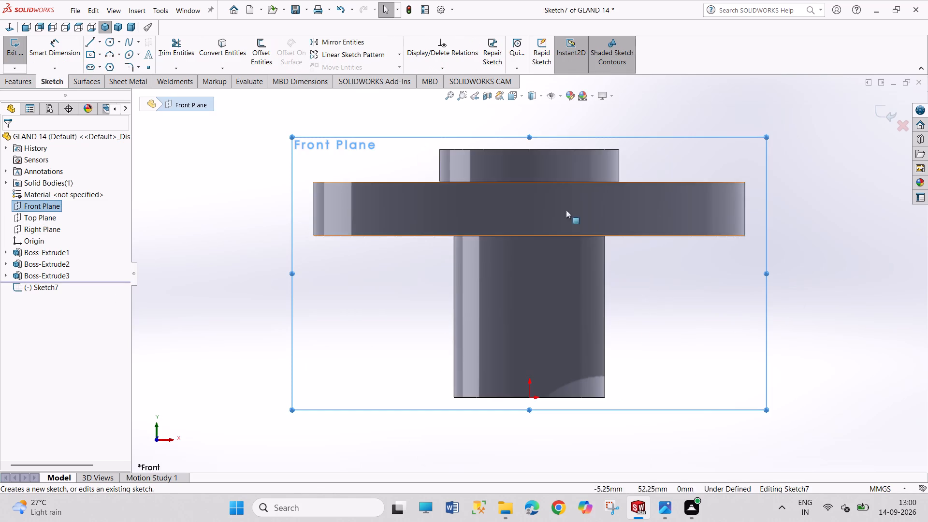
pyautogui.moveTo(826, 163); pyautogui.dragTo(862, 300)
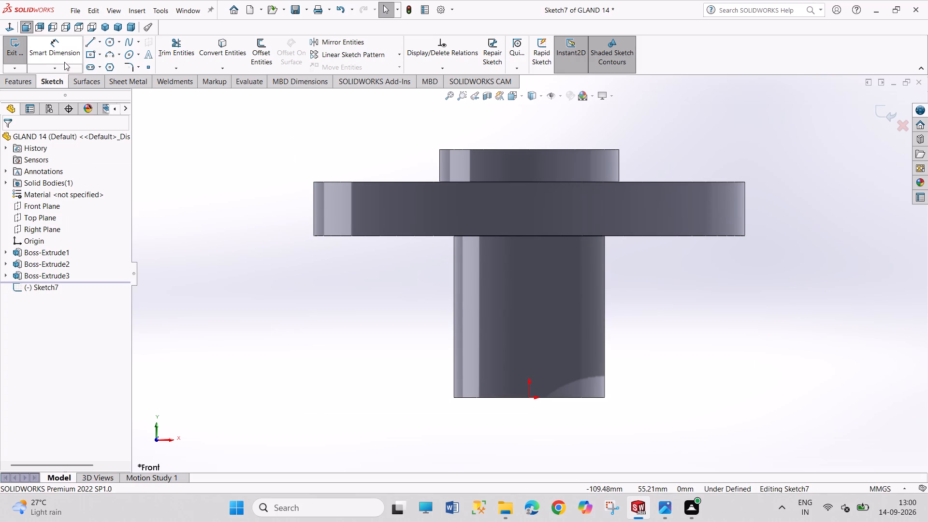
pyautogui.click(86, 42)
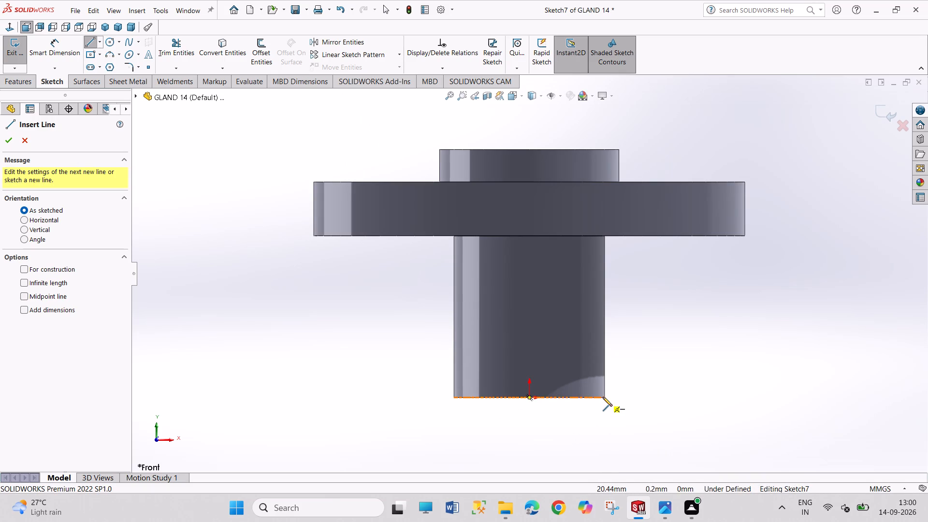
pyautogui.click(605, 399)
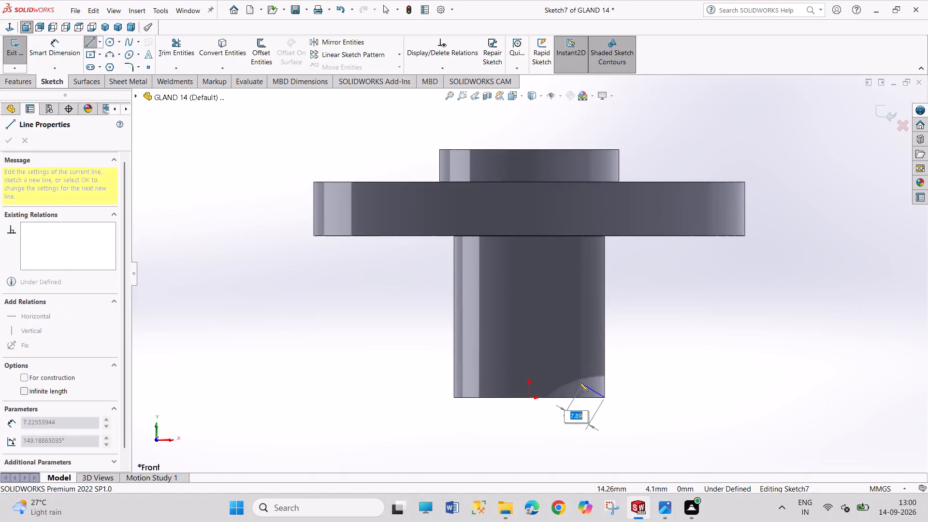
pyautogui.click(571, 379)
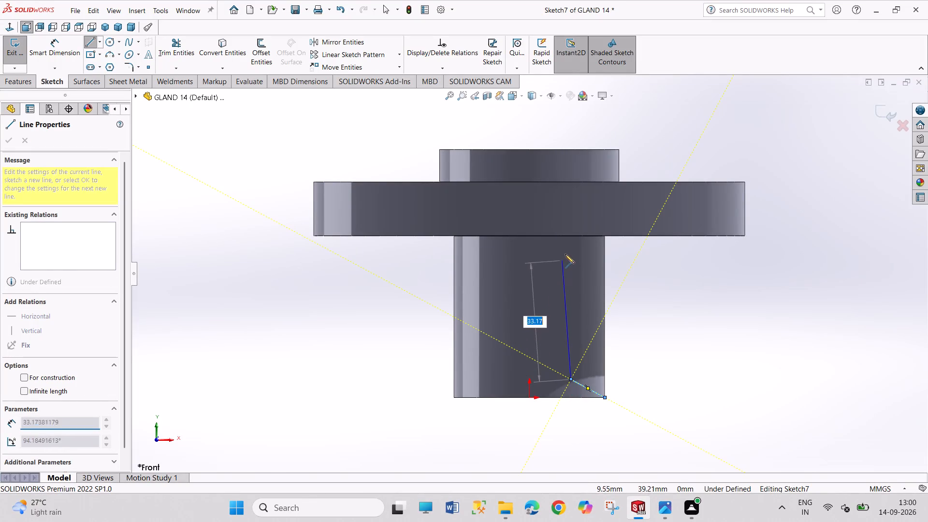
pyautogui.click(569, 204)
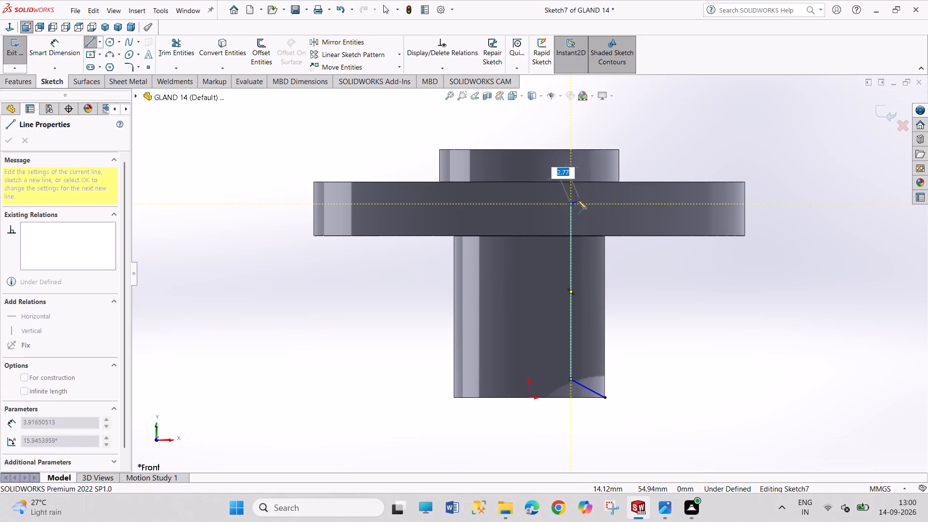
pyautogui.click(608, 149)
pyautogui.rightClick(667, 137)
pyautogui.click(687, 143)
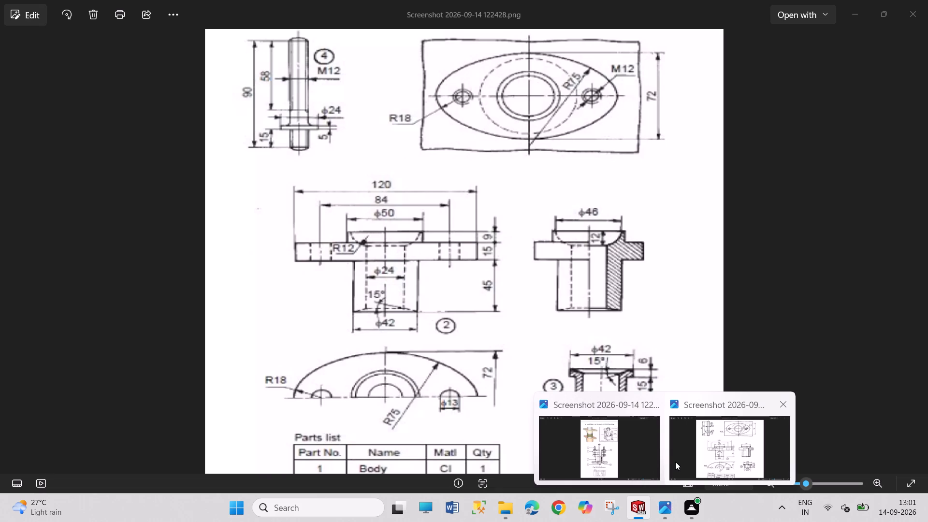
# Dimension the angle between the slanted line and the cylinder's bottom edge as 15°.
pyautogui.moveTo(708, 348); pyautogui.dragTo(705, 275, button='right')
pyautogui.click(591, 388)
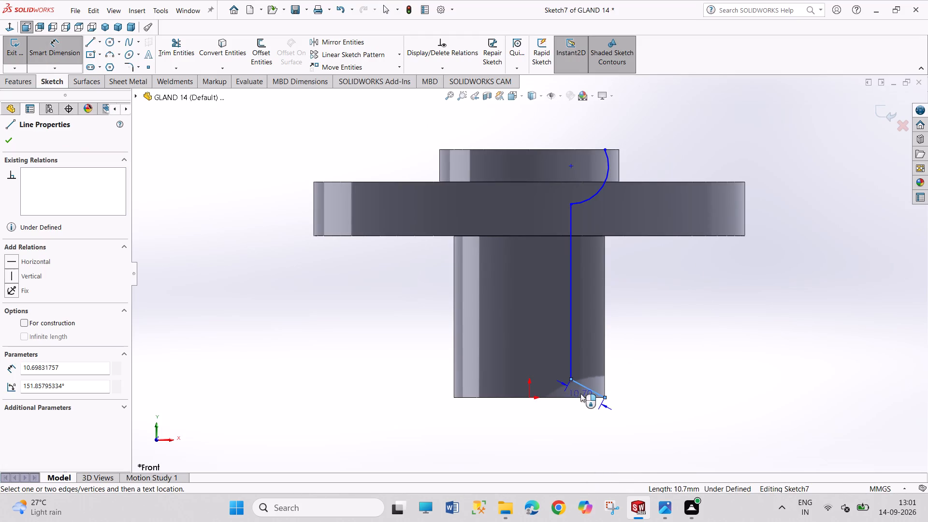
pyautogui.click(555, 398)
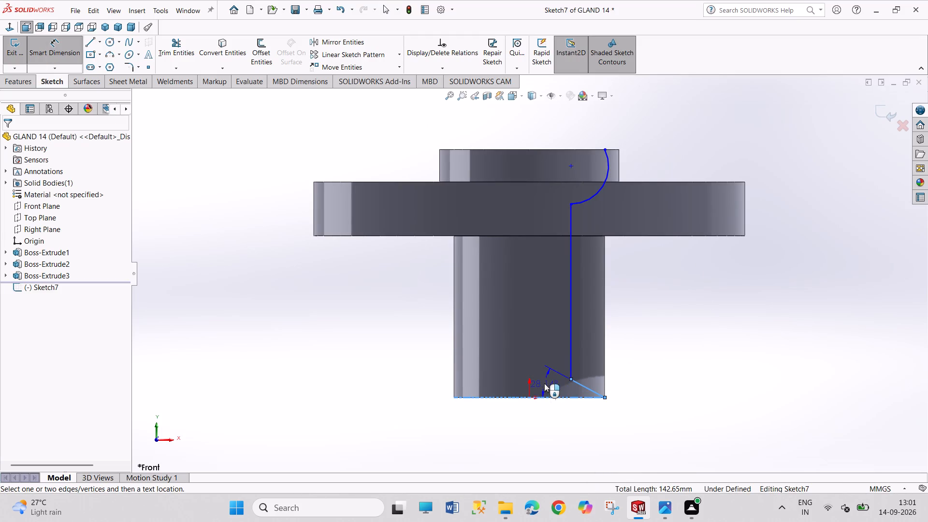
pyautogui.click(544, 383)
pyautogui.write('15')
pyautogui.press('Return')
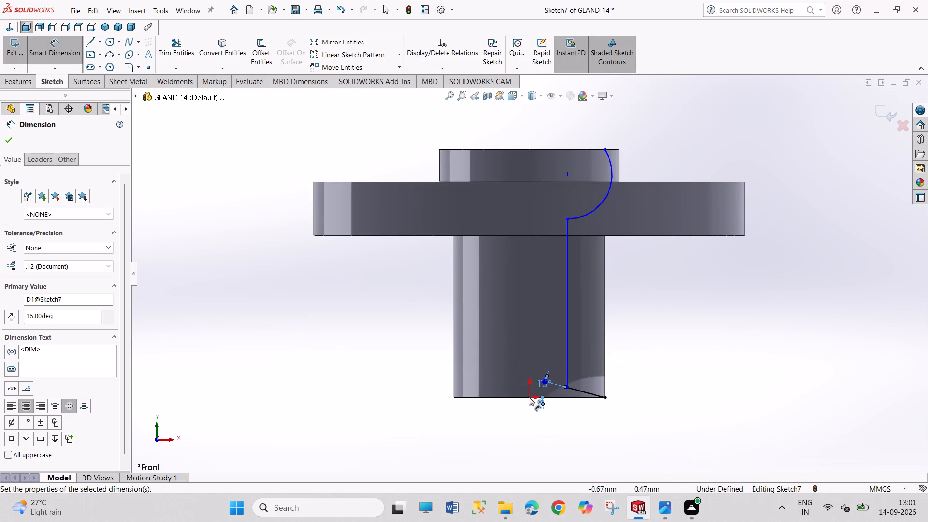
pyautogui.click(525, 396)
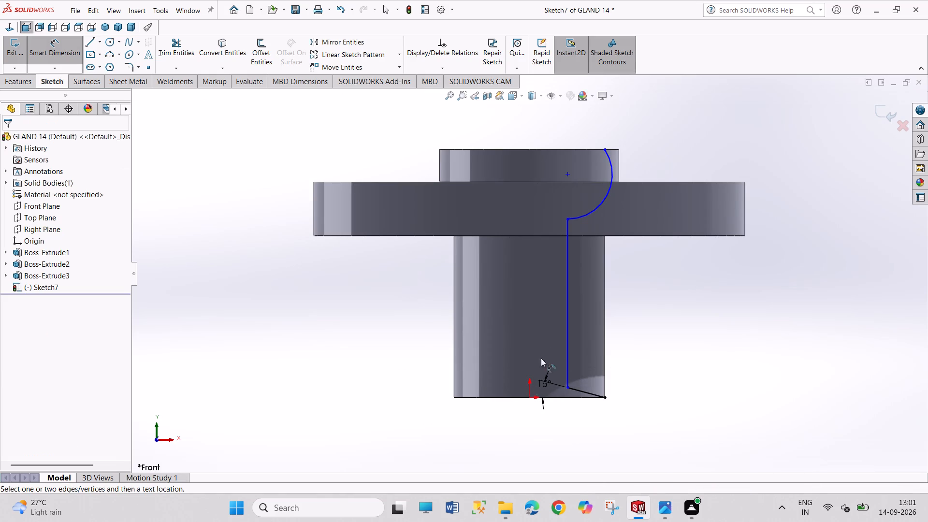
# Dimension the horizontal distance from the origin to the profile's vertical line as 12 mm.
pyautogui.click(566, 347)
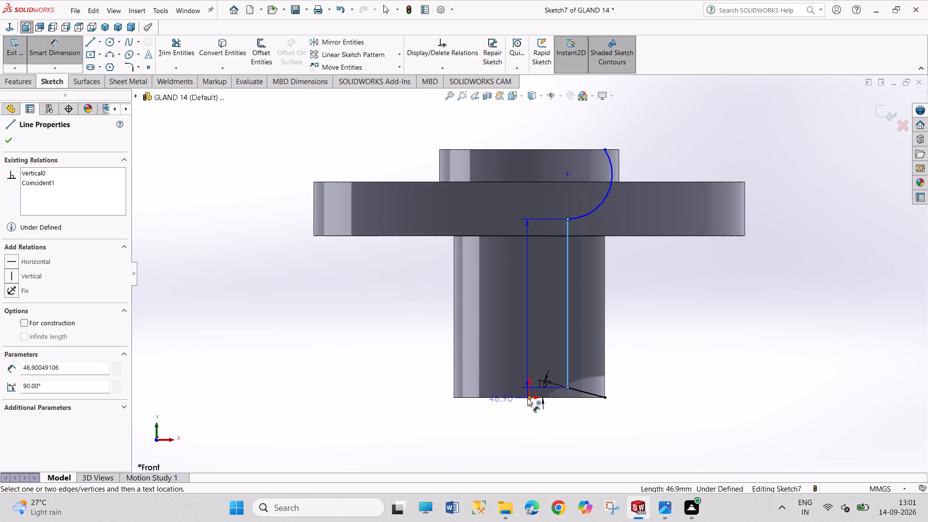
pyautogui.click(528, 396)
pyautogui.click(550, 432)
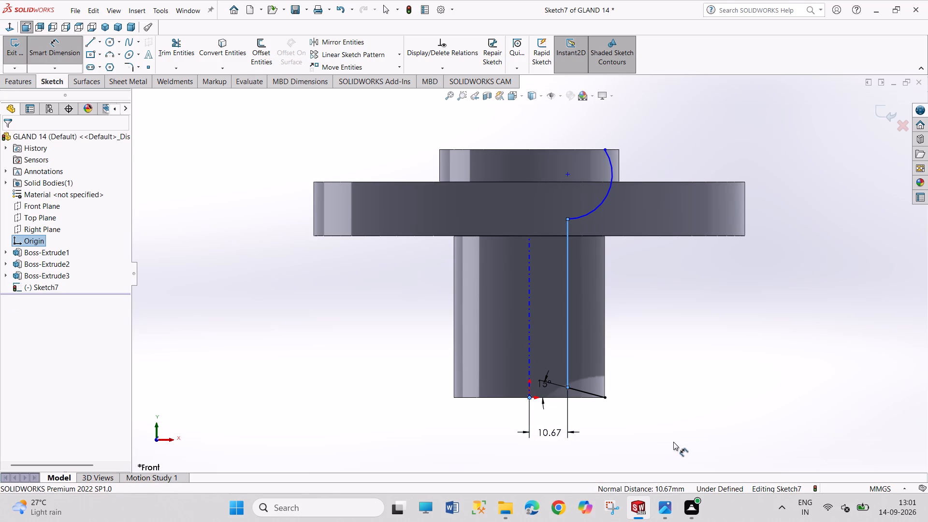
pyautogui.write('12')
pyautogui.press('Return')
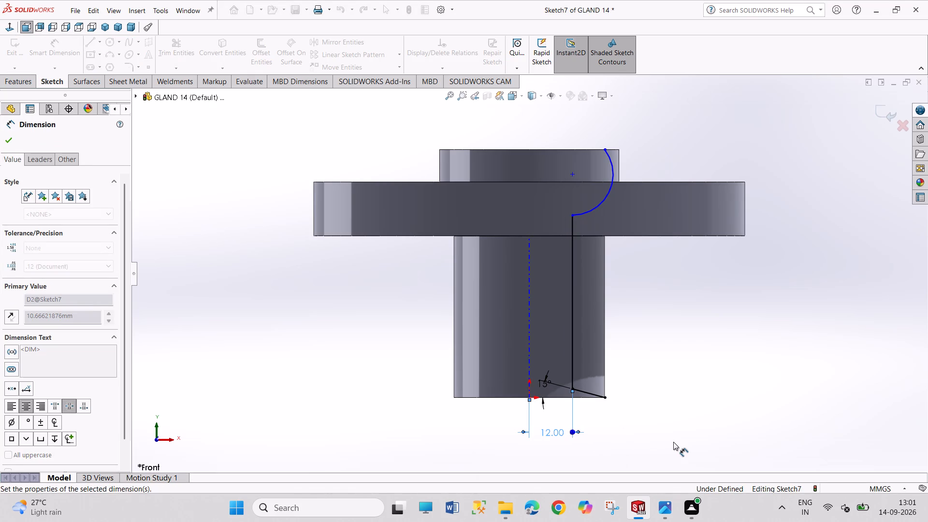
pyautogui.rightClick(706, 339)
pyautogui.click(723, 373)
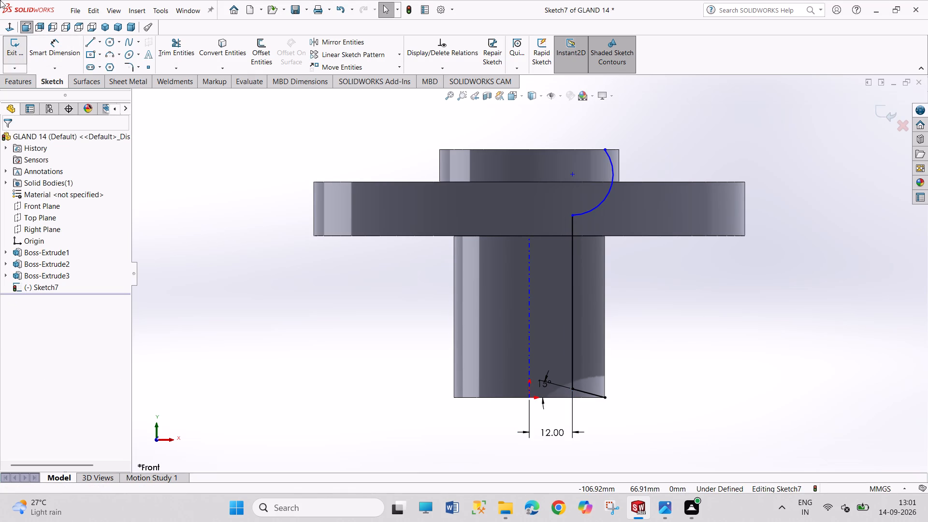
# Close the bore profile with lines from the cylinder's lower corner to the origin, up the axis, and across to the arc's upper end.
pyautogui.click(87, 45)
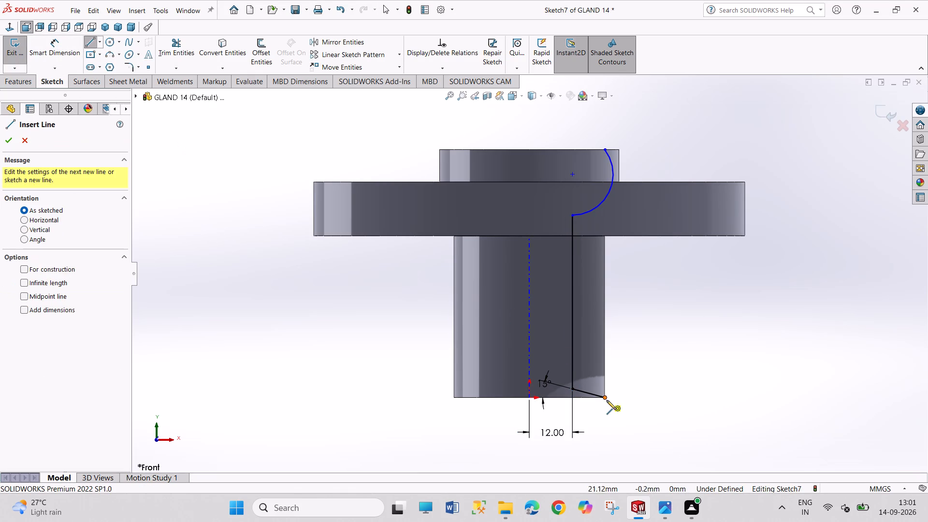
pyautogui.click(604, 398)
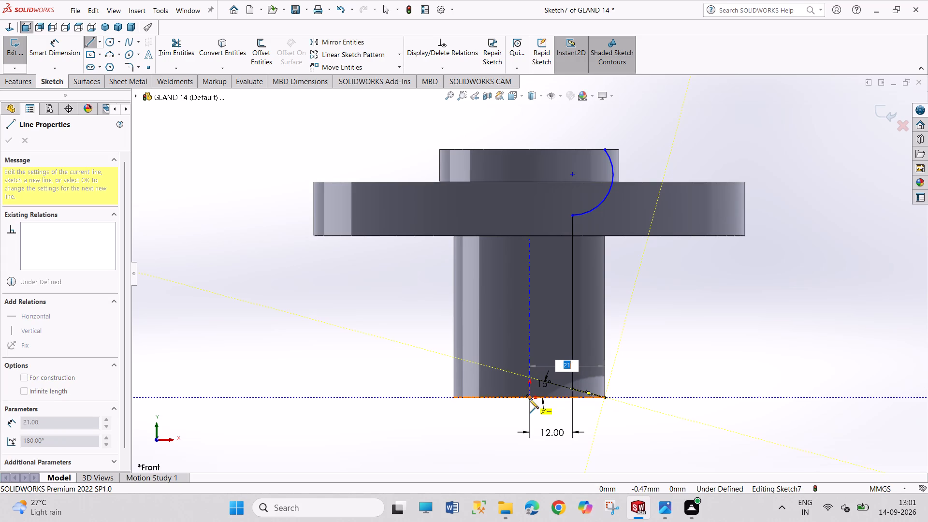
pyautogui.click(529, 399)
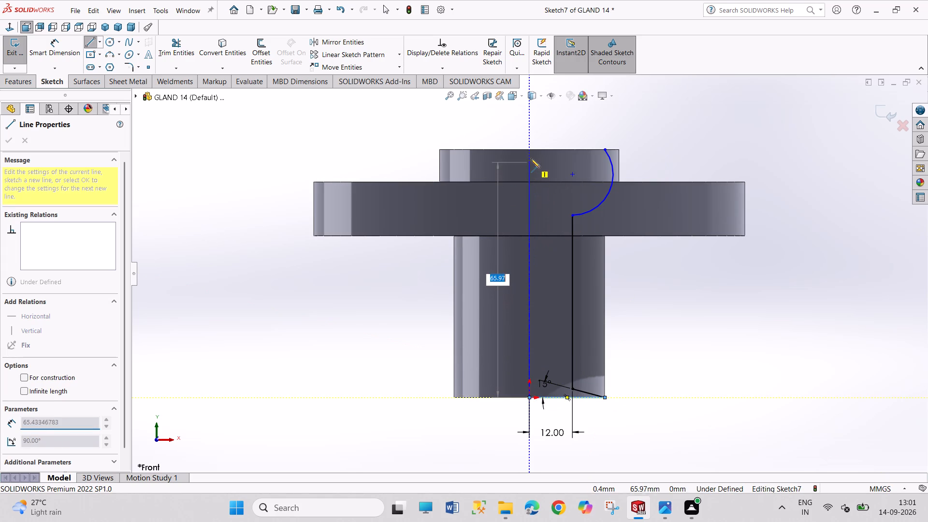
pyautogui.click(531, 151)
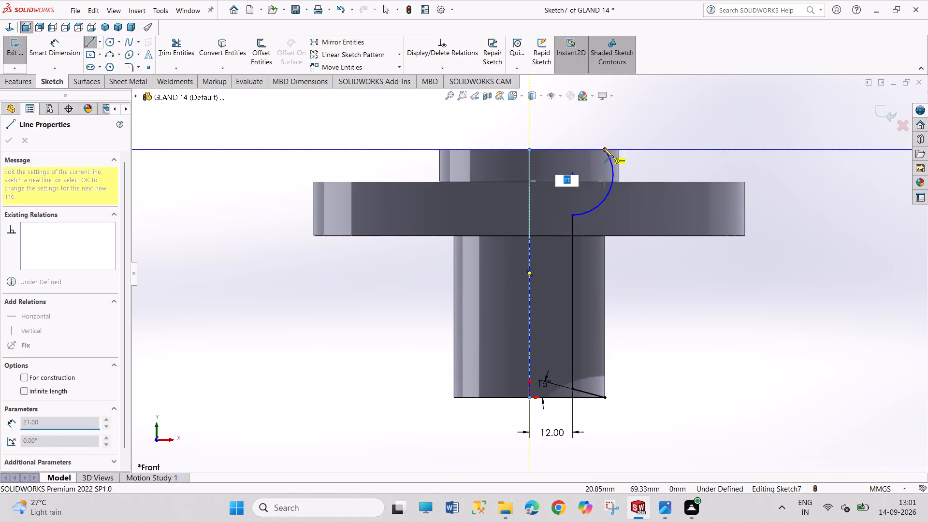
pyautogui.click(604, 148)
pyautogui.rightClick(653, 147)
pyautogui.click(671, 151)
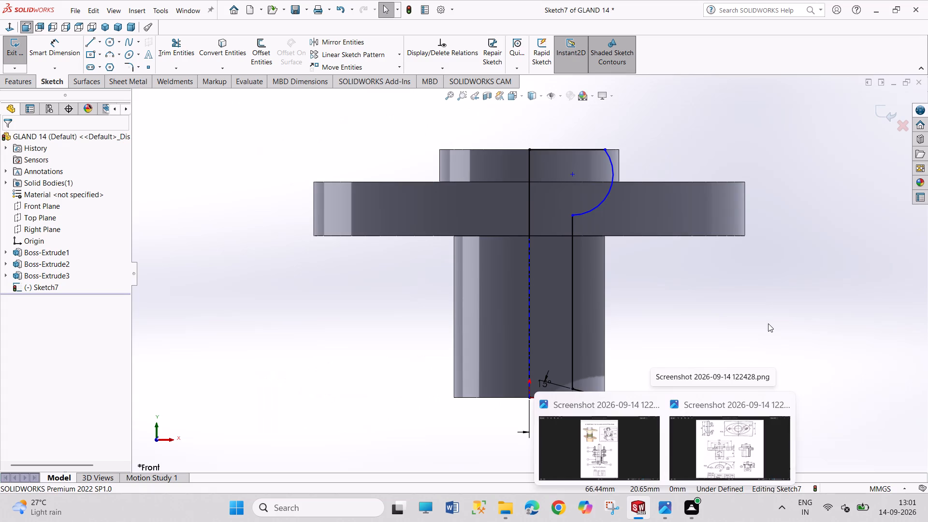
# Dimension the vertical distance from the arc's lower endpoint to the profile's top line as 12 mm.
pyautogui.moveTo(768, 323); pyautogui.dragTo(747, 213, button='right')
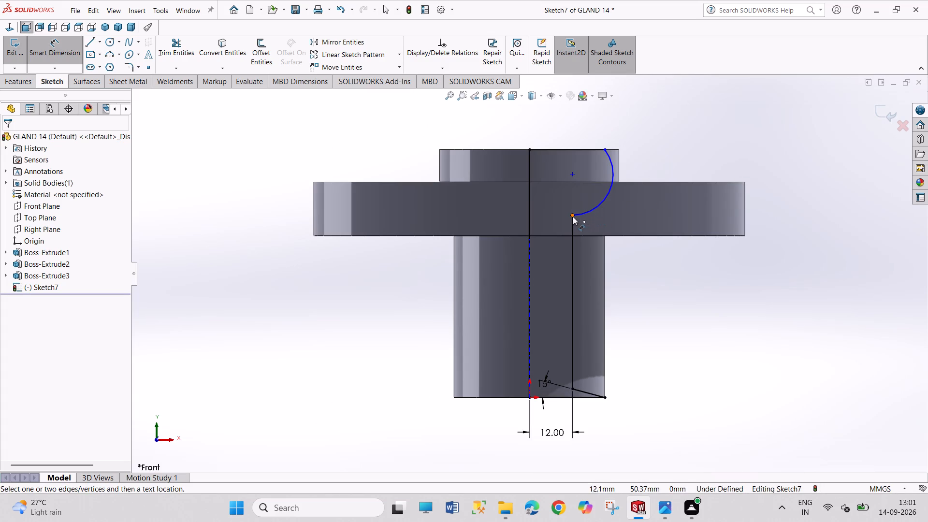
pyautogui.click(573, 217)
pyautogui.moveTo(585, 151); pyautogui.dragTo(589, 151)
pyautogui.click(787, 192)
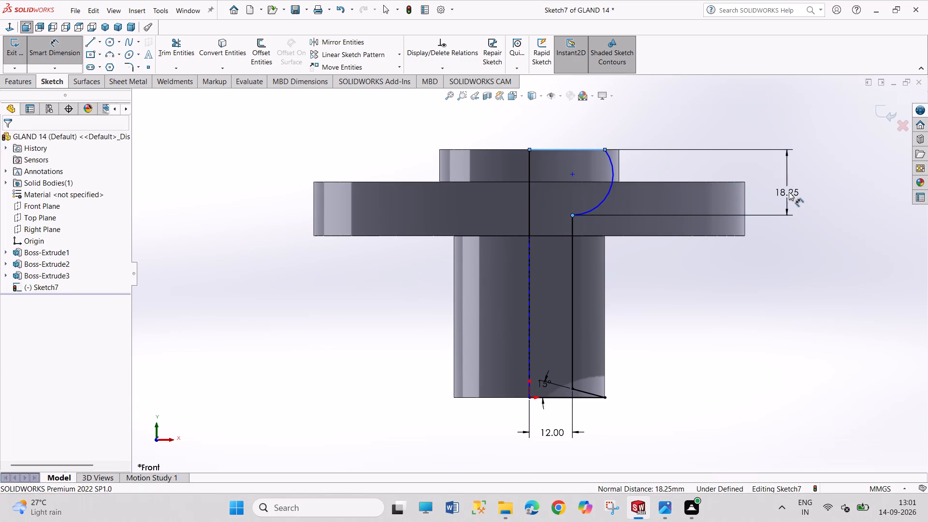
pyautogui.write('12')
pyautogui.press('Return')
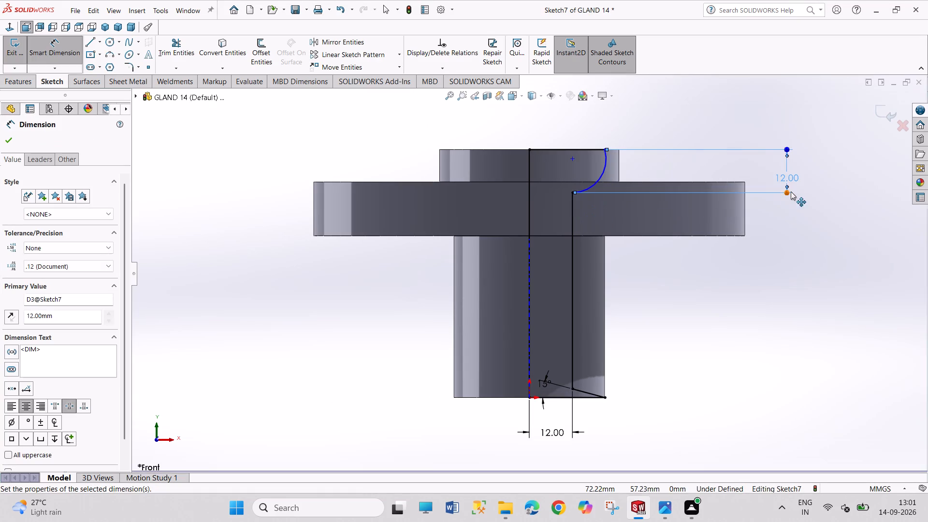
pyautogui.rightClick(727, 312)
pyautogui.click(770, 341)
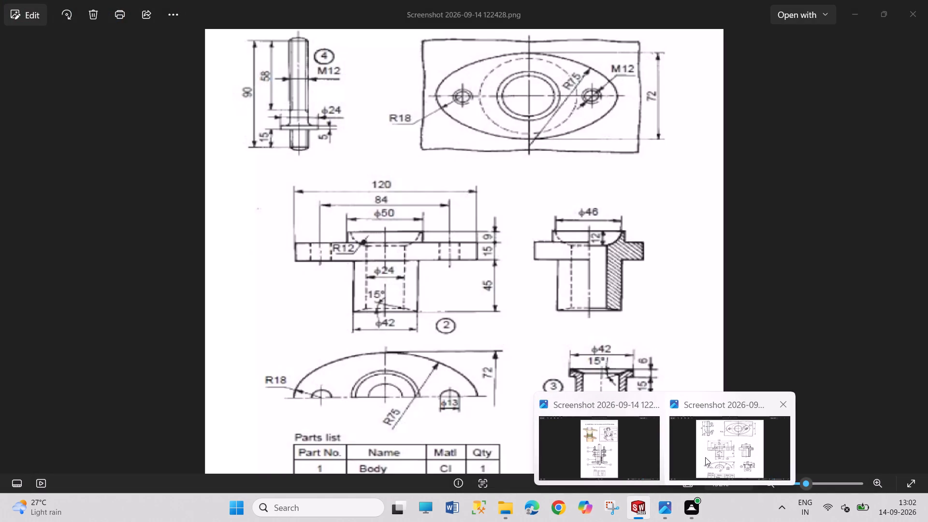
# Dimension the arc's radius as 12 mm.
pyautogui.moveTo(768, 309); pyautogui.dragTo(722, 109, button='right')
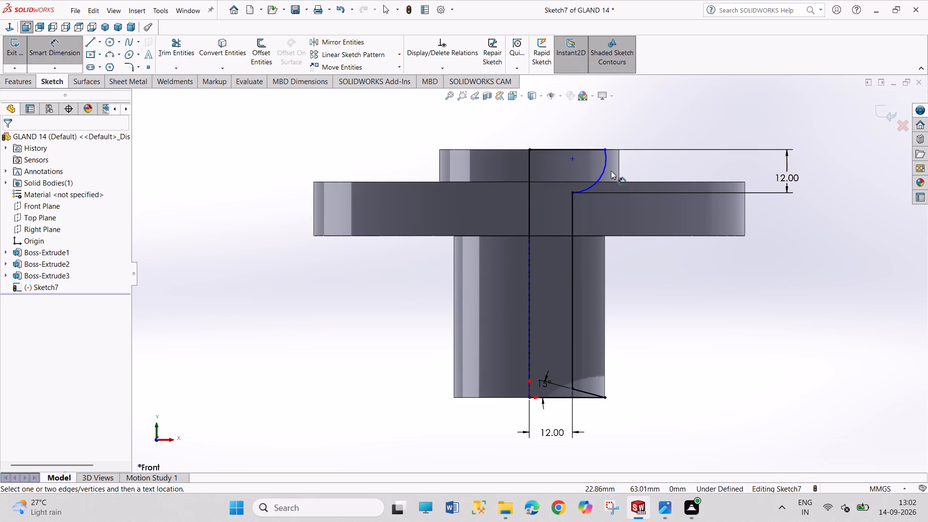
pyautogui.click(604, 167)
pyautogui.click(675, 269)
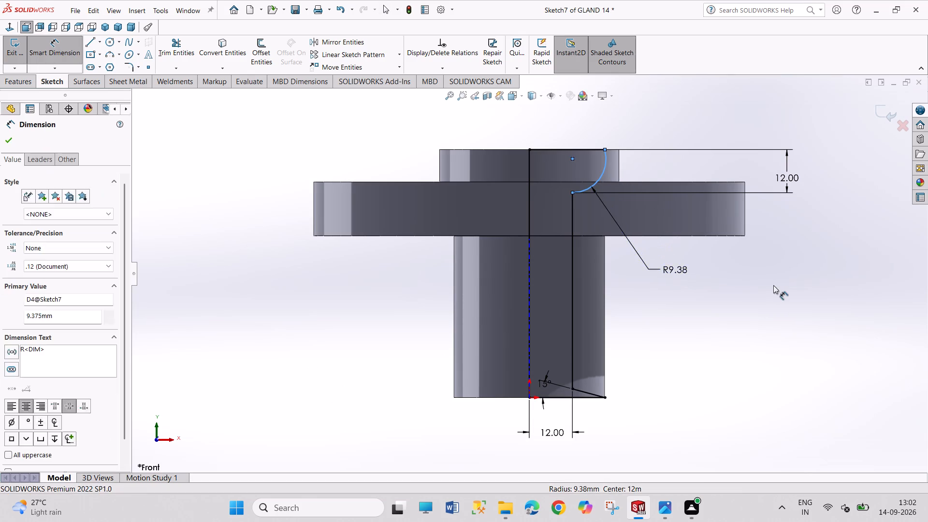
pyautogui.write('12')
pyautogui.press('Return')
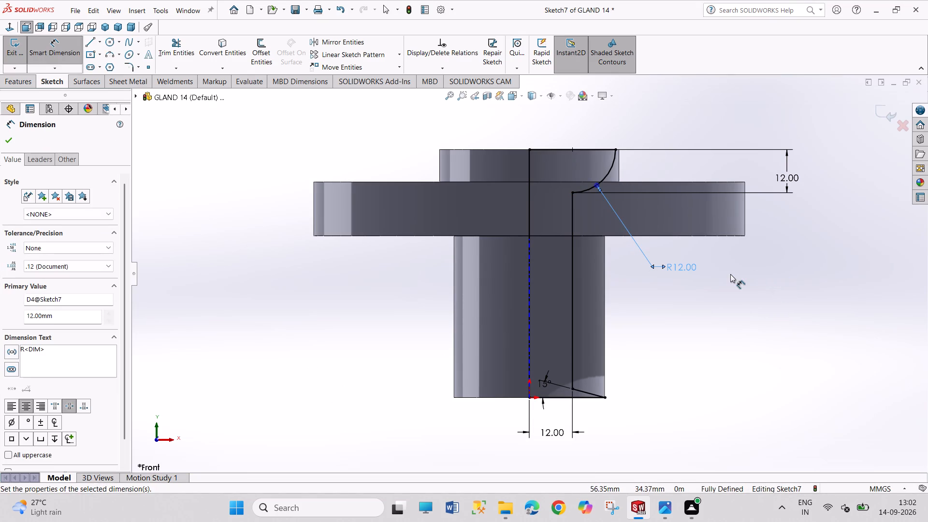
pyautogui.rightClick(727, 274)
pyautogui.click(748, 306)
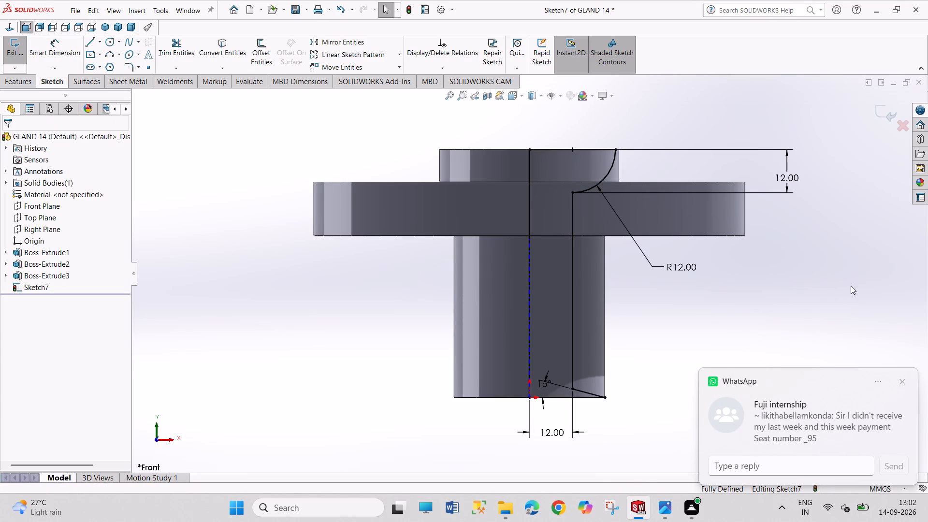
# Exit the sketch and revolve-cut the profile 360° about its vertical line on the gland's axis.
pyautogui.click(11, 42)
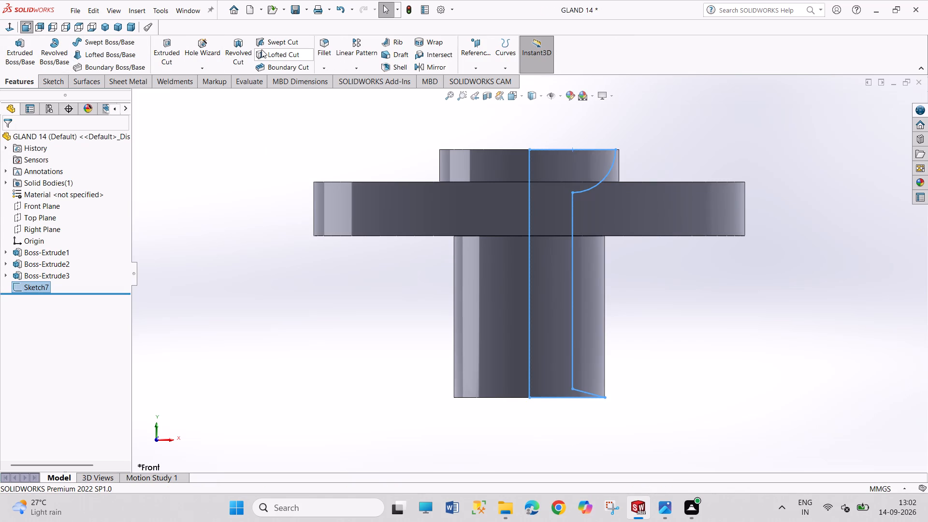
pyautogui.click(239, 54)
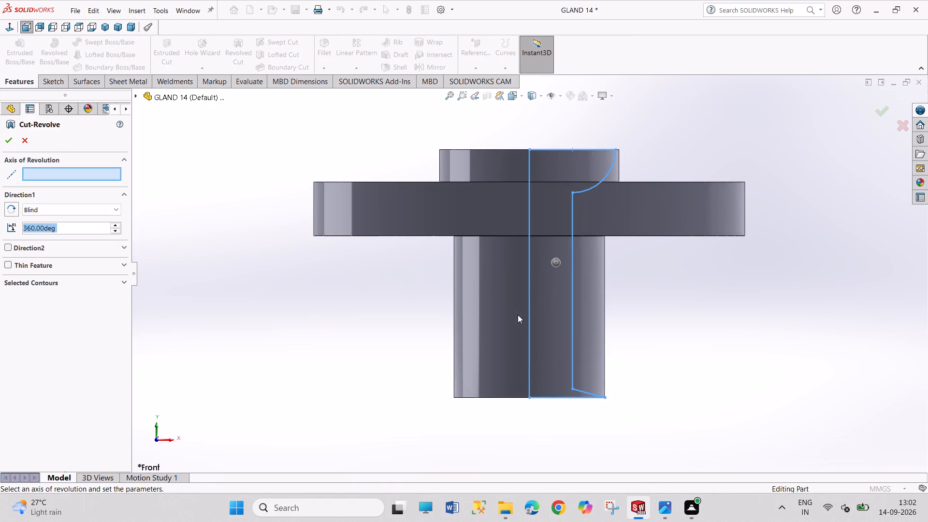
pyautogui.click(532, 318)
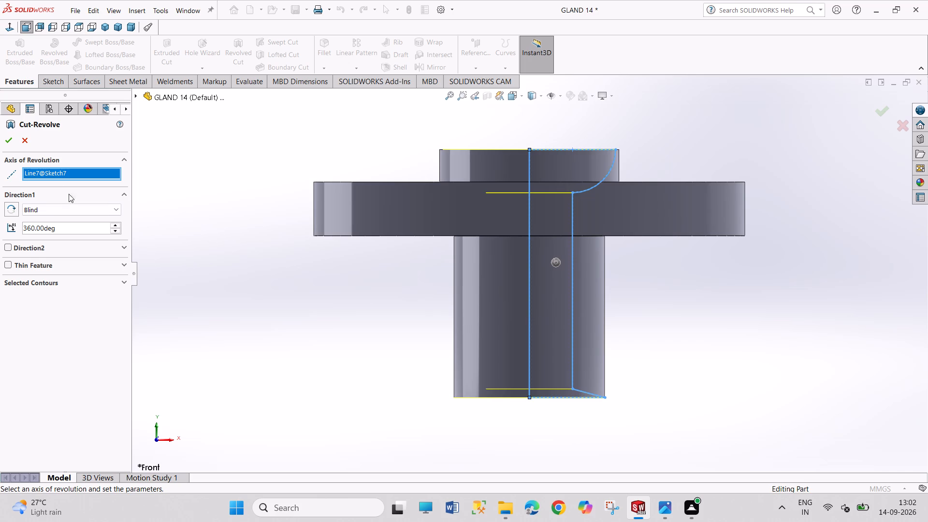
pyautogui.click(9, 140)
pyautogui.moveTo(217, 217); pyautogui.dragTo(252, 154, button='middle')
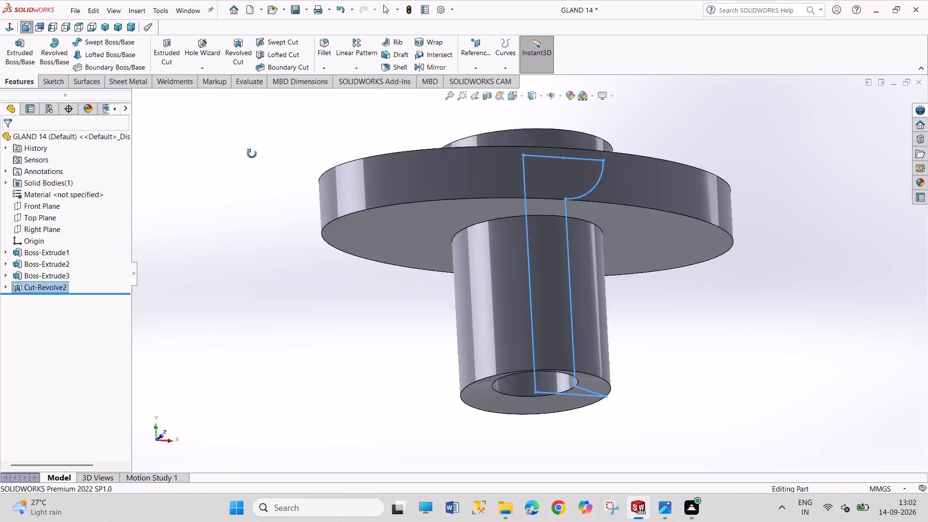
pyautogui.moveTo(252, 154); pyautogui.dragTo(273, 245, button='middle')
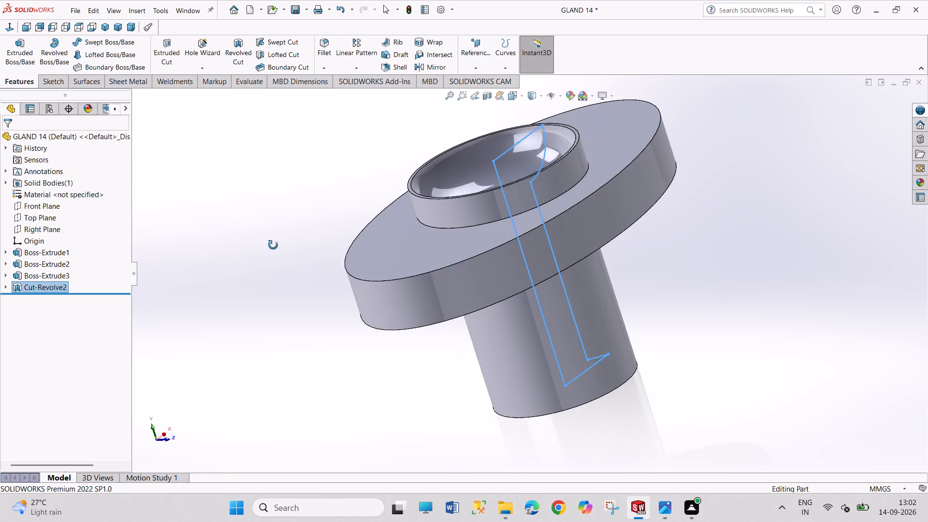
pyautogui.moveTo(273, 245); pyautogui.dragTo(273, 244, button='middle')
pyautogui.moveTo(282, 244); pyautogui.dragTo(335, 311)
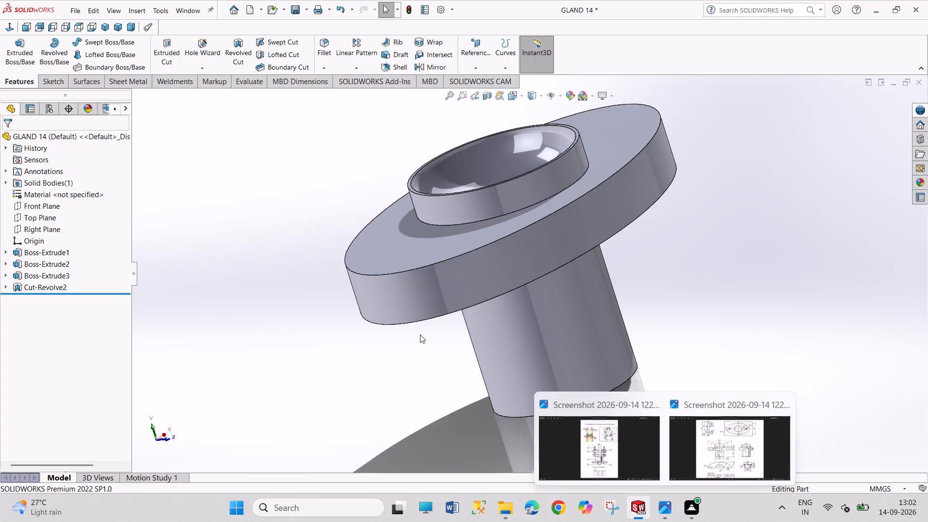
# Start a sketch on the elliptical flange's upper face and draw a 12 mm diameter circle about 46.7 mm from the origin on its long axis.
pyautogui.click(394, 251)
pyautogui.click(437, 222)
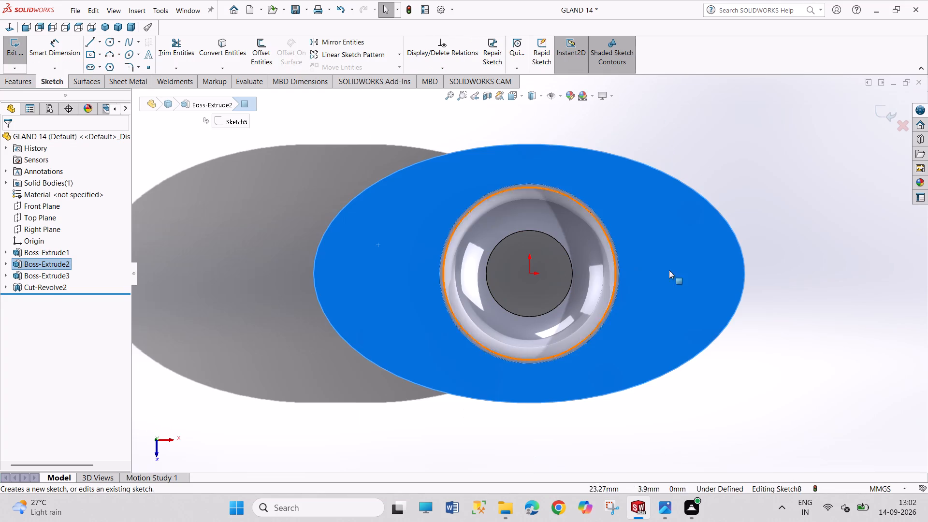
pyautogui.moveTo(786, 234); pyautogui.dragTo(817, 308)
pyautogui.click(105, 39)
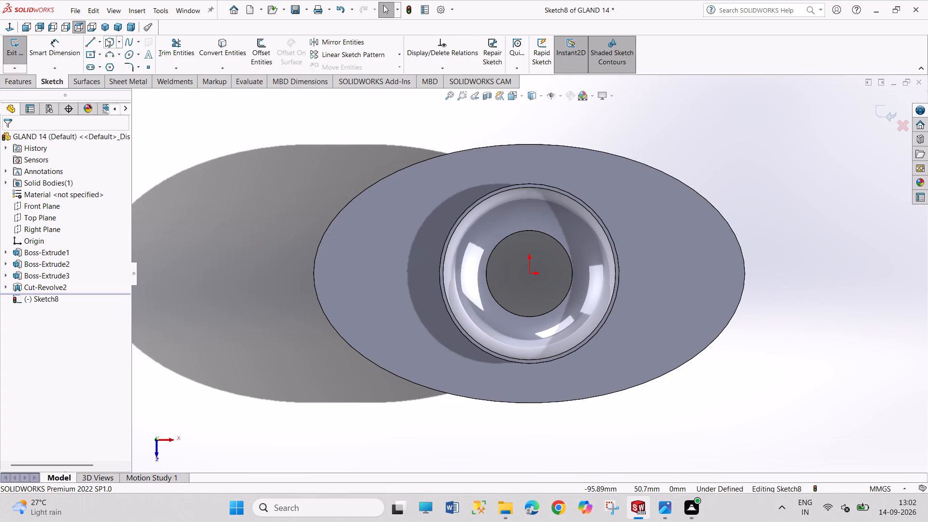
pyautogui.click(362, 271)
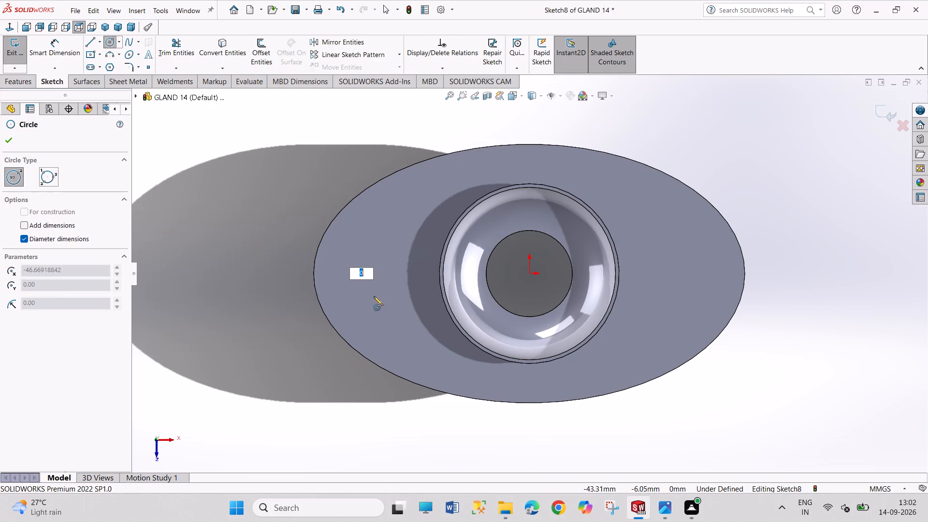
pyautogui.write('12')
pyautogui.press('Return')
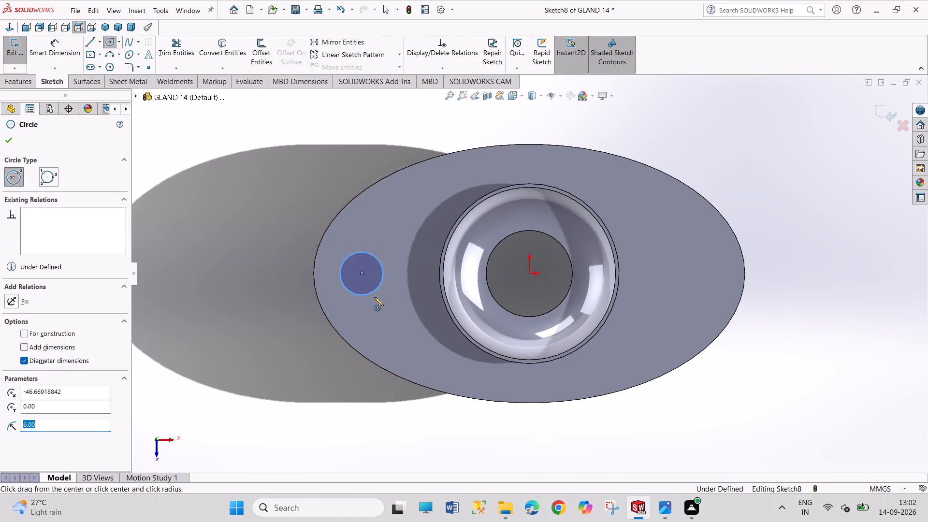
# Sketch a second circle with a 12 mm radius about 43.8 mm from the origin on the opposite side of the collar.
pyautogui.click(687, 275)
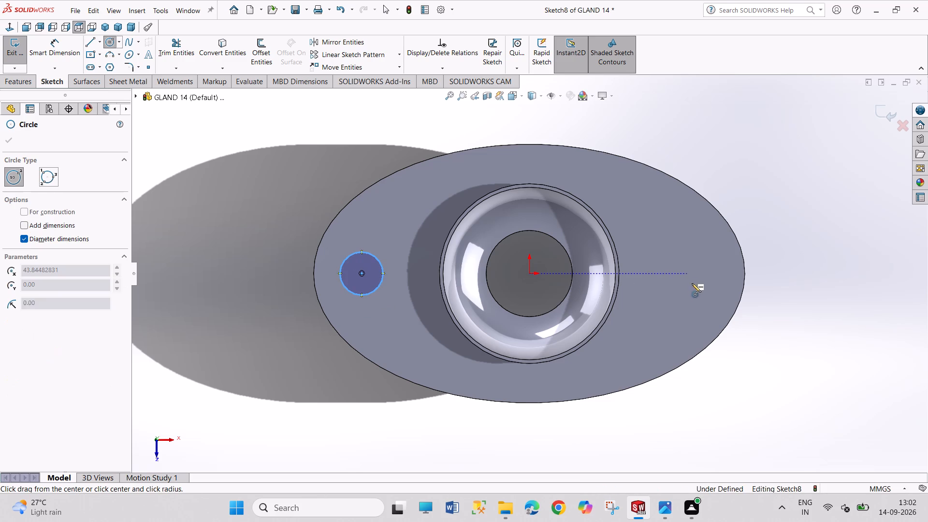
pyautogui.click(696, 292)
pyautogui.write('12')
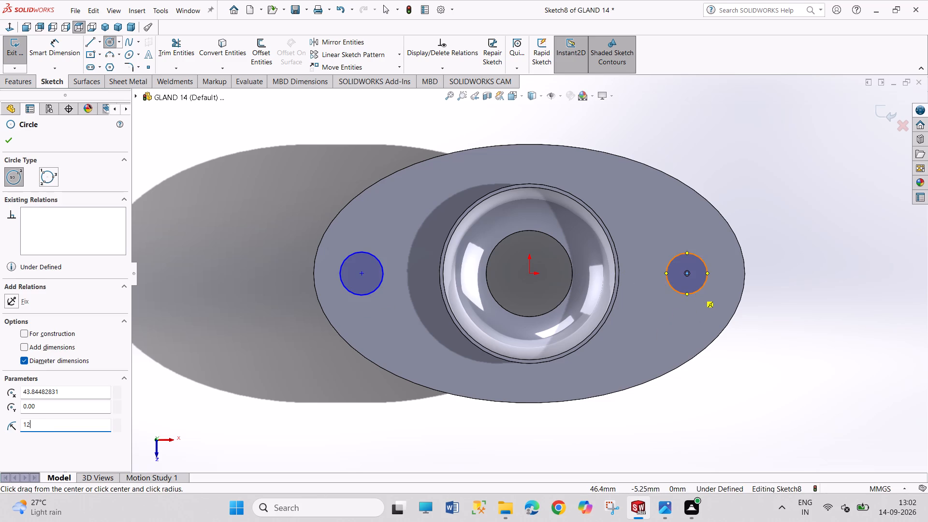
pyautogui.press('Return')
pyautogui.rightClick(789, 223)
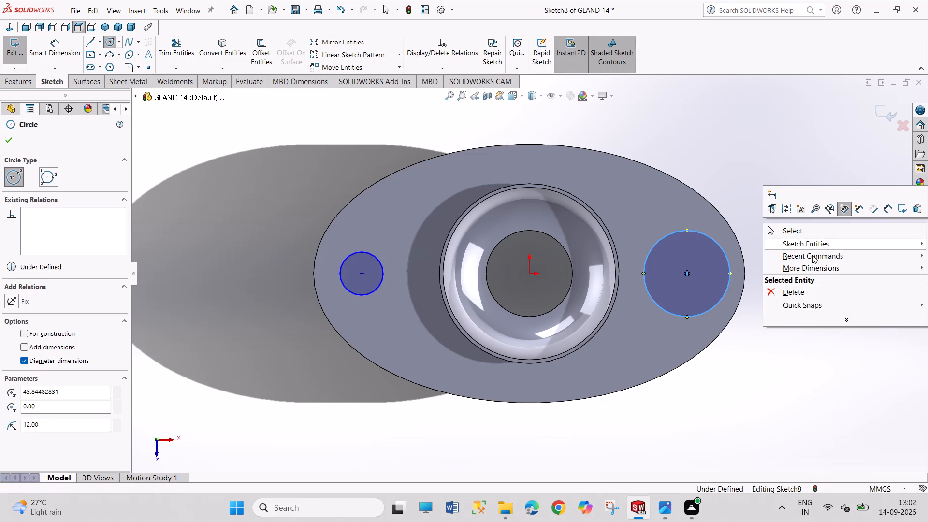
pyautogui.click(820, 233)
# Dimension the larger circle's diameter as 12 mm.
pyautogui.moveTo(823, 313); pyautogui.dragTo(800, 204, button='right')
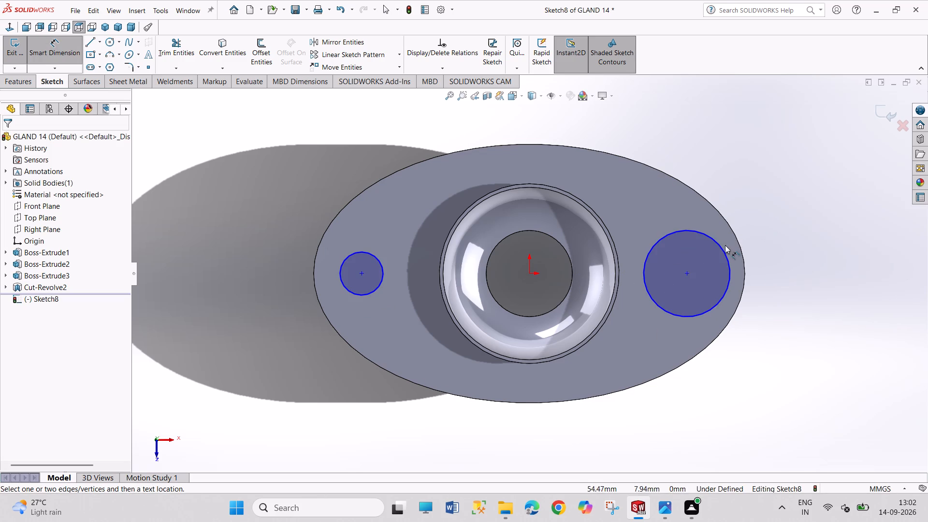
pyautogui.click(722, 250)
pyautogui.moveTo(785, 225); pyautogui.dragTo(788, 230)
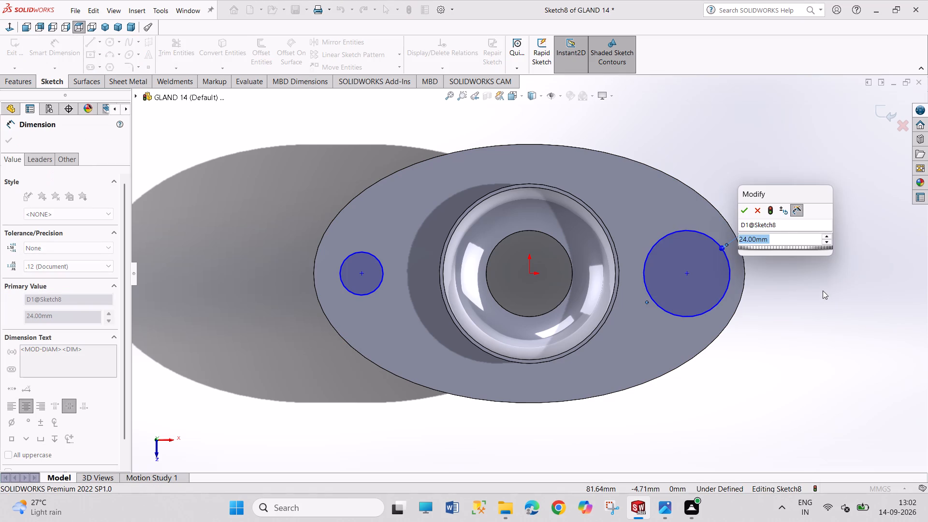
pyautogui.write('102')
pyautogui.press('BackSpace')
pyautogui.press('BackSpace')
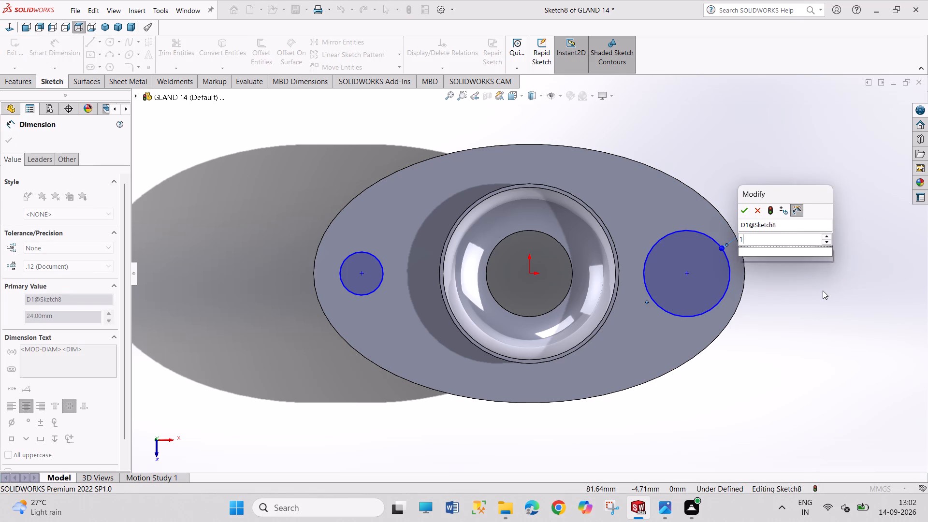
pyautogui.press('2')
pyautogui.press('Return')
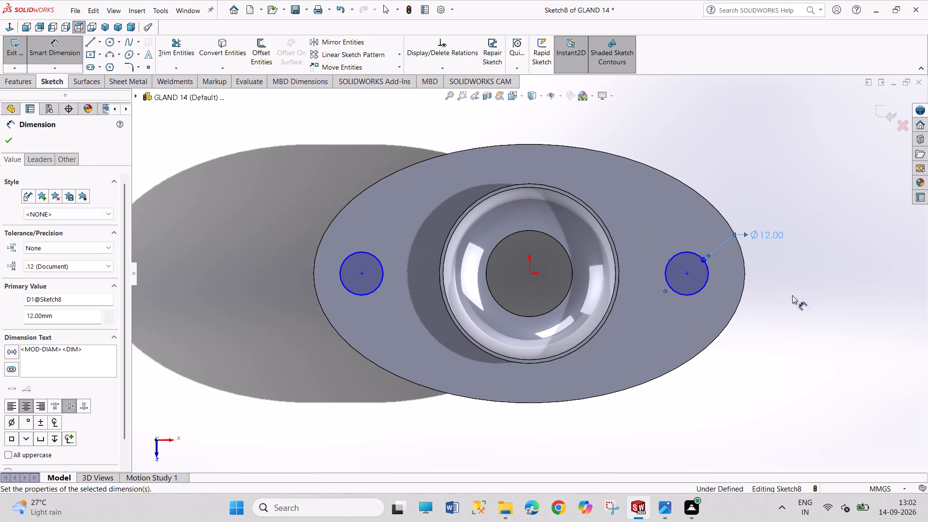
pyautogui.rightClick(804, 342)
pyautogui.click(820, 371)
# Dimension the distance between the two circle centres as 84 mm.
pyautogui.moveTo(819, 380); pyautogui.dragTo(818, 223, button='right')
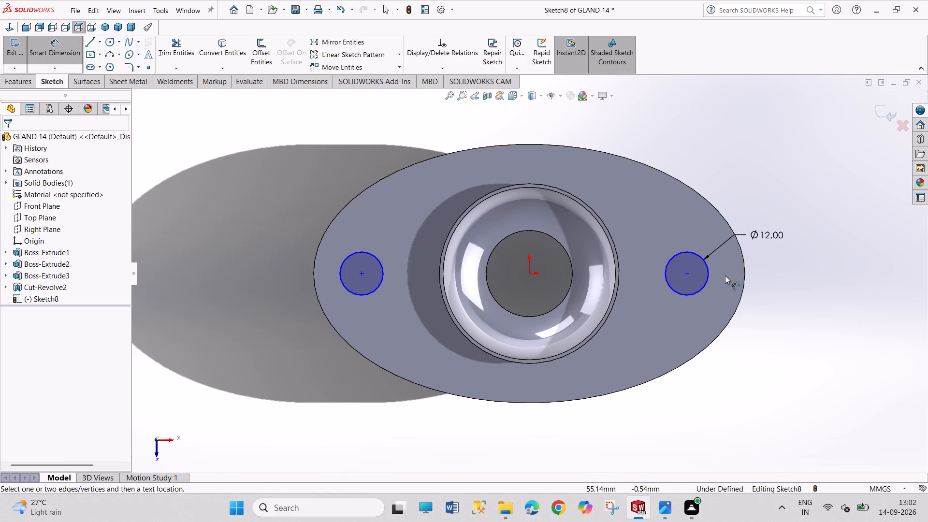
pyautogui.click(687, 276)
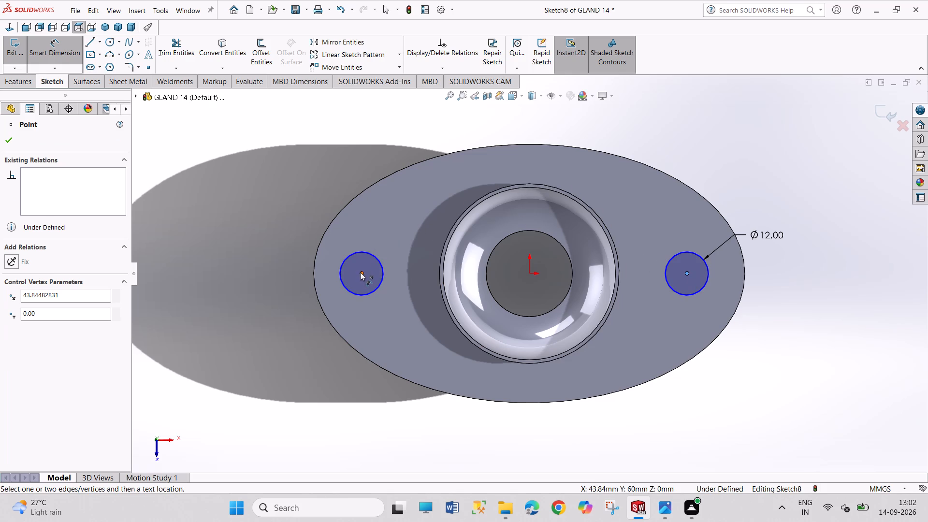
pyautogui.click(362, 273)
pyautogui.moveTo(515, 131); pyautogui.dragTo(525, 140)
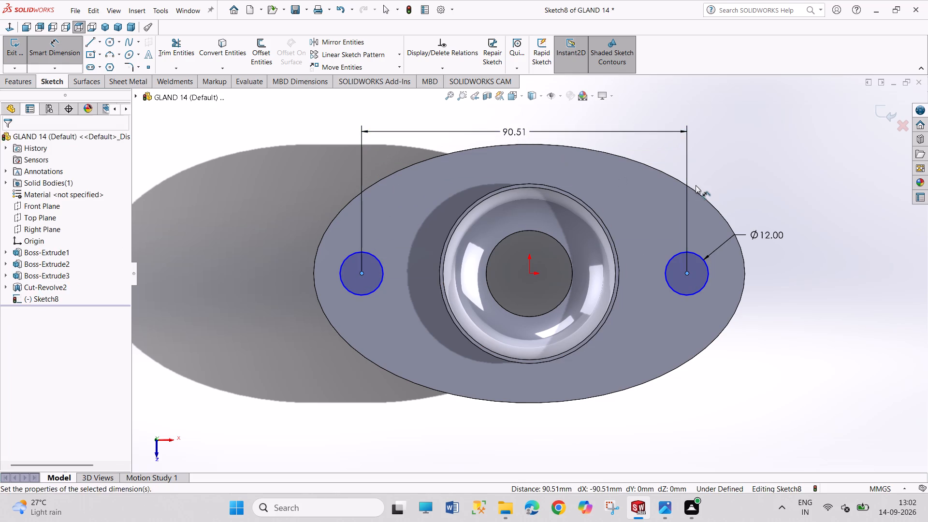
pyautogui.write('84')
pyautogui.press('Return')
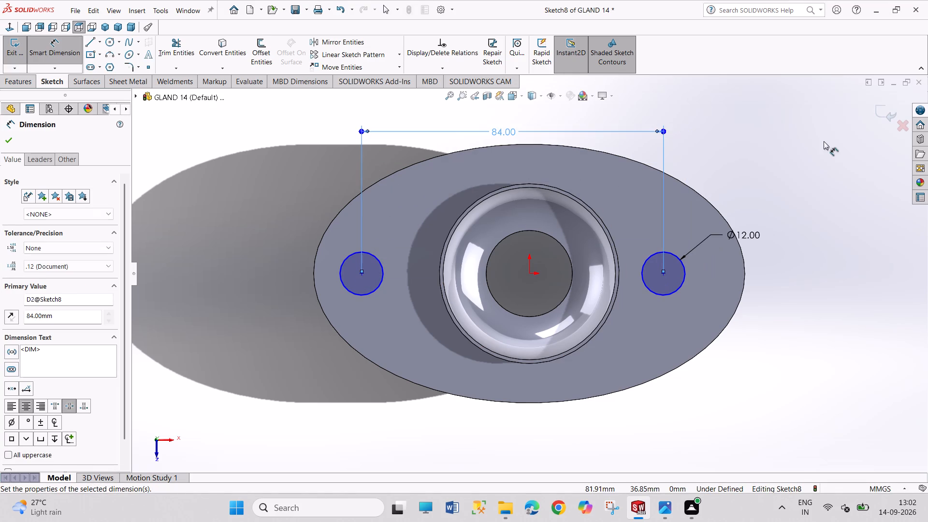
# Dimension the distance from the origin to the centre of the already dimensioned bolt-hole circle as 42 mm.
pyautogui.click(530, 275)
pyautogui.click(664, 276)
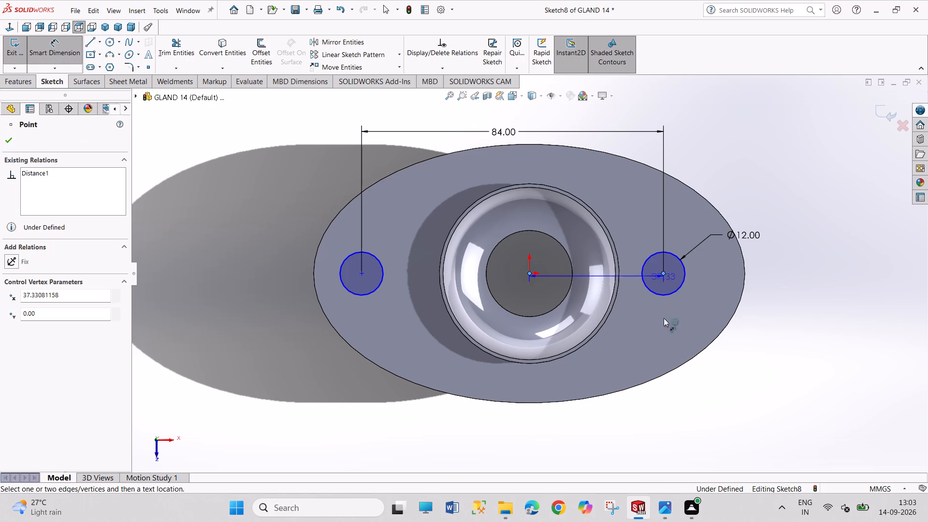
pyautogui.click(624, 414)
pyautogui.write('42')
pyautogui.press('Return')
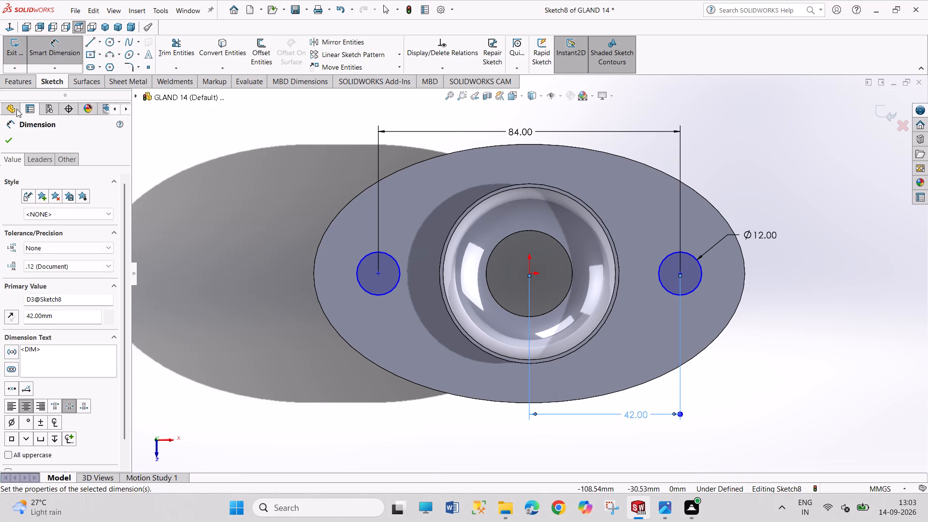
pyautogui.rightClick(742, 147)
pyautogui.click(760, 178)
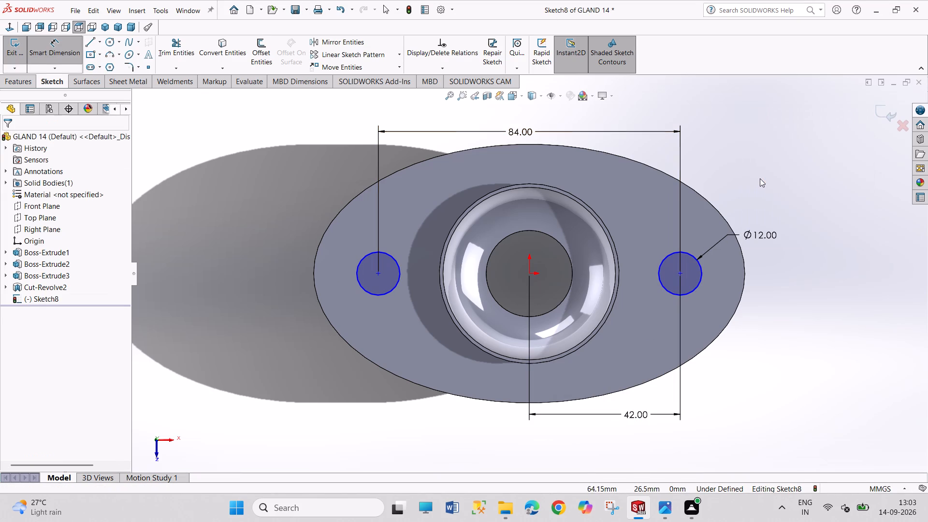
# Add a horizontal relation between the two circle centres and the origin.
pyautogui.click(379, 276)
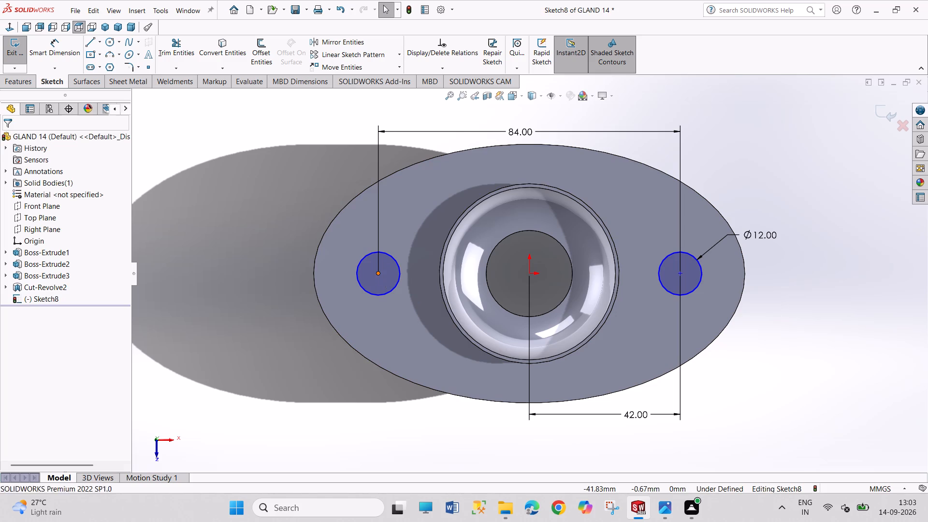
pyautogui.keyDown('ctrl'); pyautogui.click(529, 274); pyautogui.keyUp('ctrl')
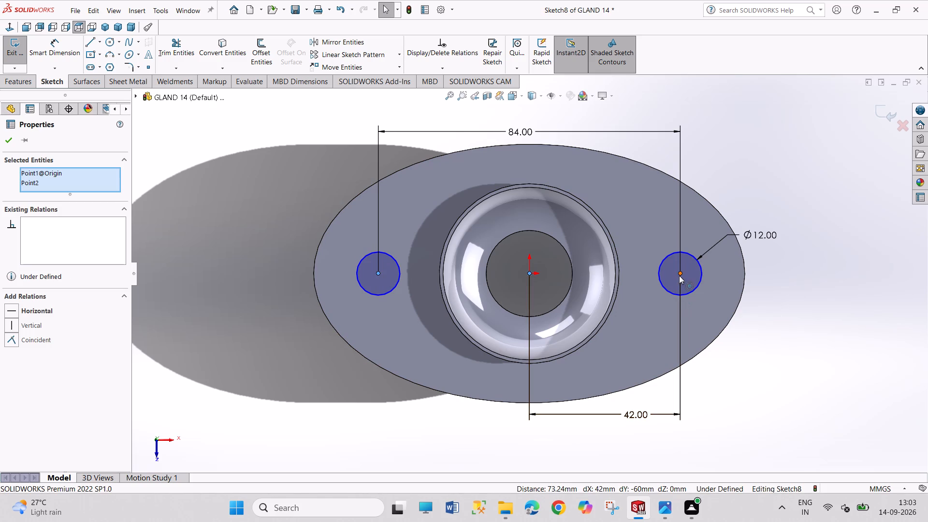
pyautogui.keyDown('ctrl'); pyautogui.click(679, 274); pyautogui.keyUp('ctrl')
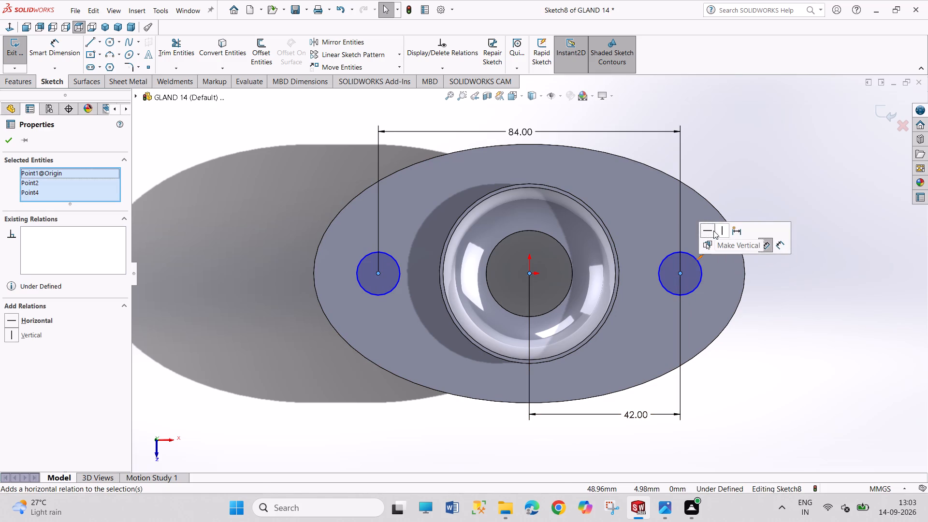
pyautogui.click(711, 231)
pyautogui.moveTo(751, 333); pyautogui.dragTo(771, 393)
# Dimension the remaining bolt-hole circle's diameter as 12 mm and exit the sketch.
pyautogui.moveTo(770, 393); pyautogui.dragTo(705, 214, button='right')
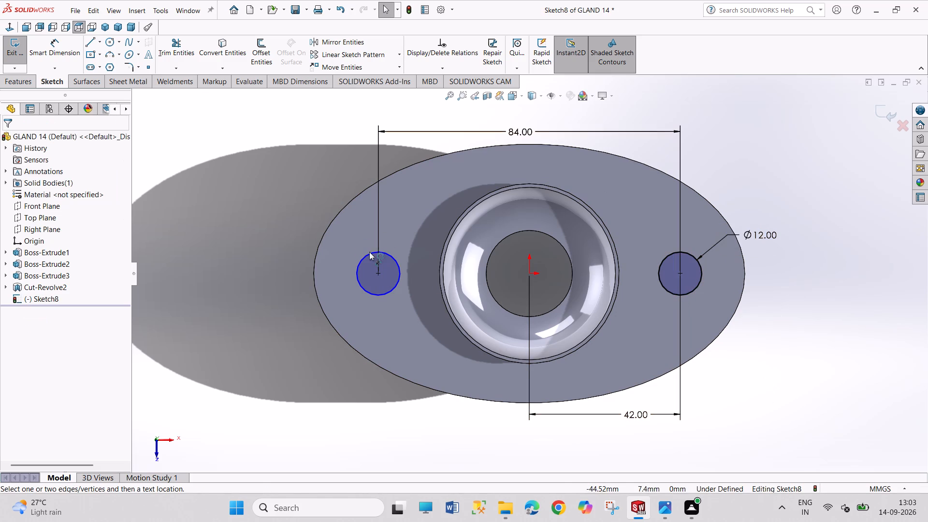
pyautogui.click(362, 258)
pyautogui.click(265, 235)
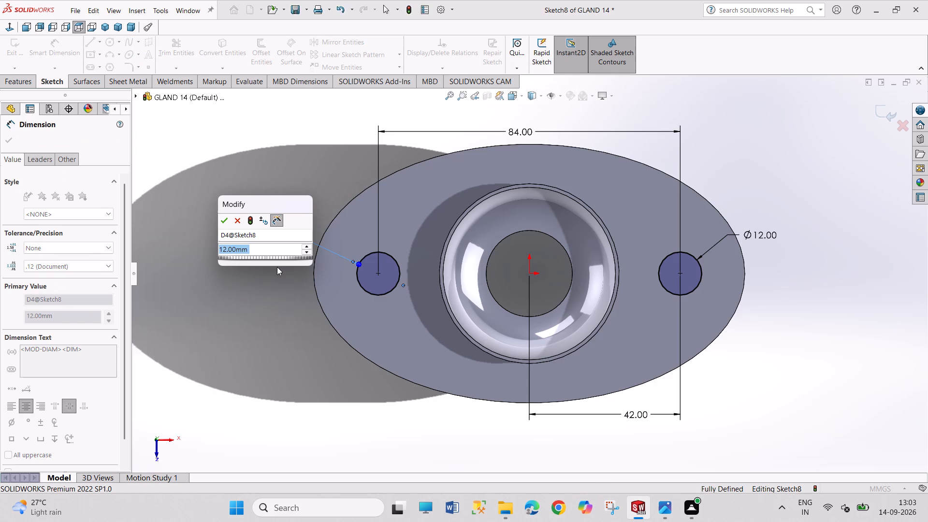
pyautogui.click(222, 224)
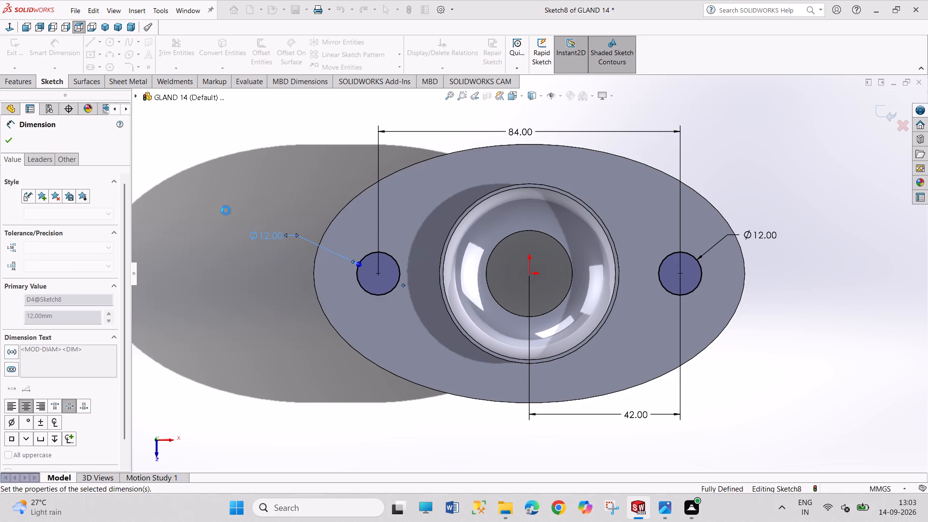
pyautogui.moveTo(235, 156); pyautogui.dragTo(265, 202)
pyautogui.moveTo(249, 162); pyautogui.dragTo(279, 201)
pyautogui.moveTo(266, 149); pyautogui.dragTo(303, 202)
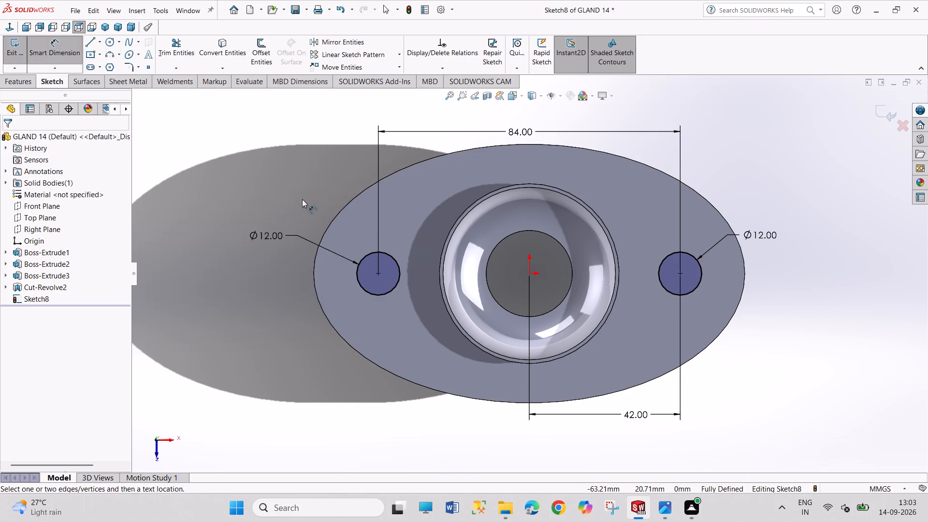
pyautogui.rightClick(302, 199)
pyautogui.click(340, 230)
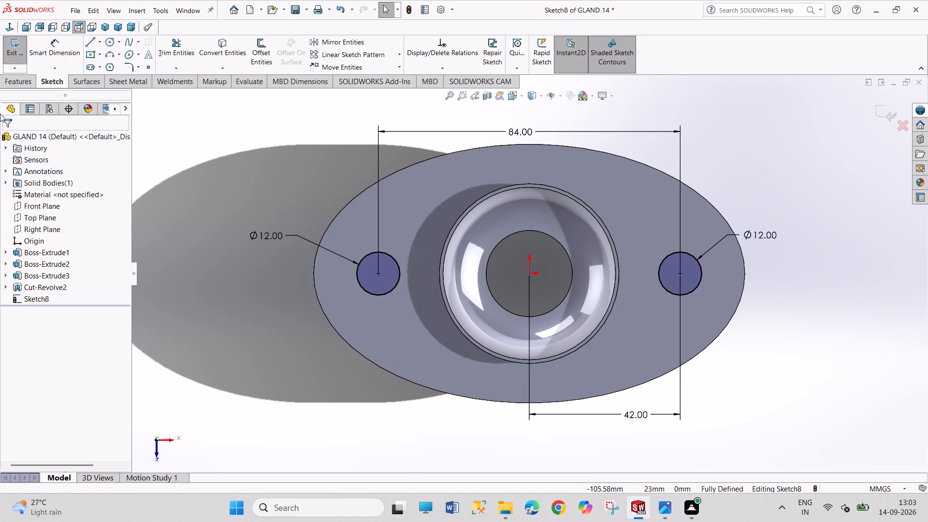
pyautogui.click(16, 48)
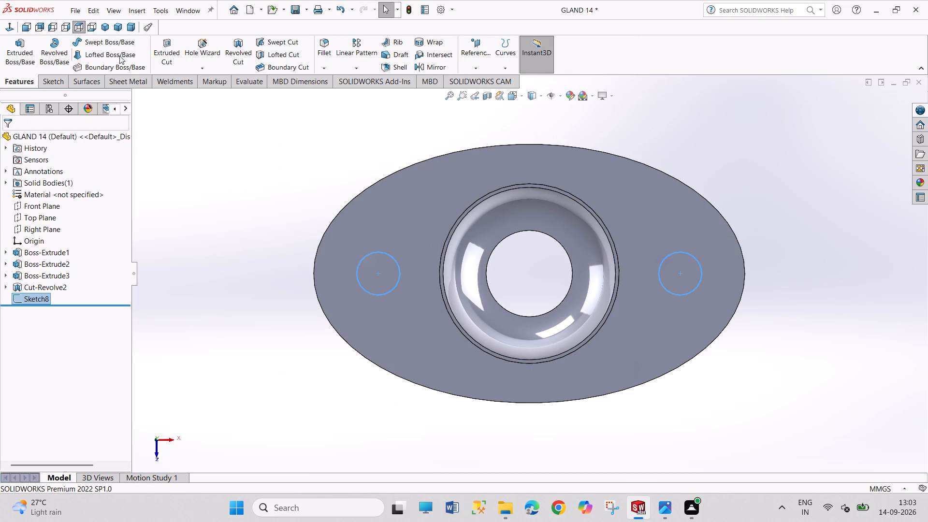
# Cut the two bolt holes through the elliptical flange with a blind Extruded Cut 19 mm deep.
pyautogui.click(163, 56)
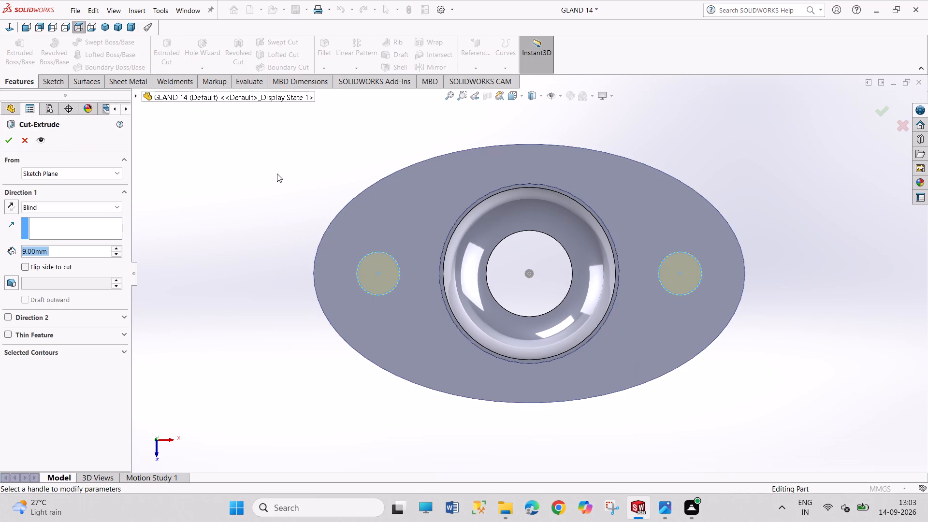
pyautogui.scroll(1, 279, 177)
pyautogui.moveTo(277, 175); pyautogui.dragTo(295, 74, button='middle')
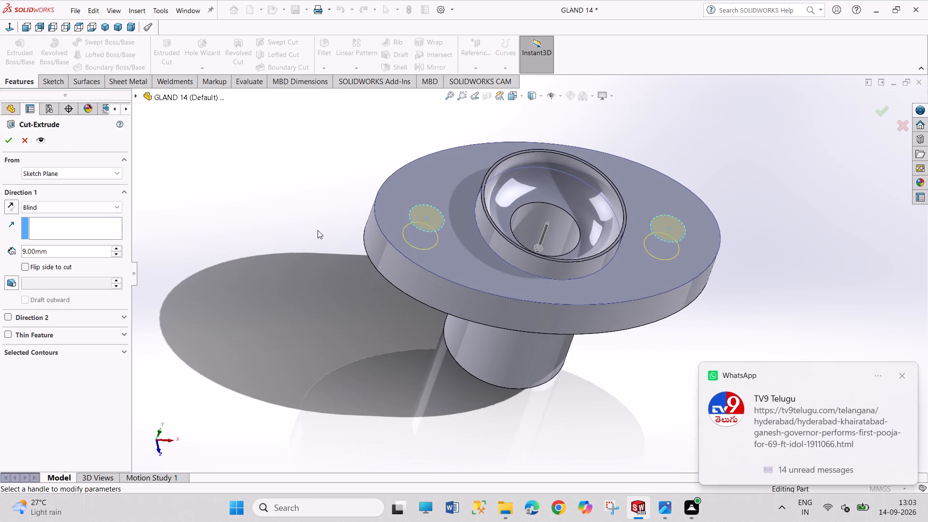
pyautogui.moveTo(317, 230); pyautogui.dragTo(340, 101, button='middle')
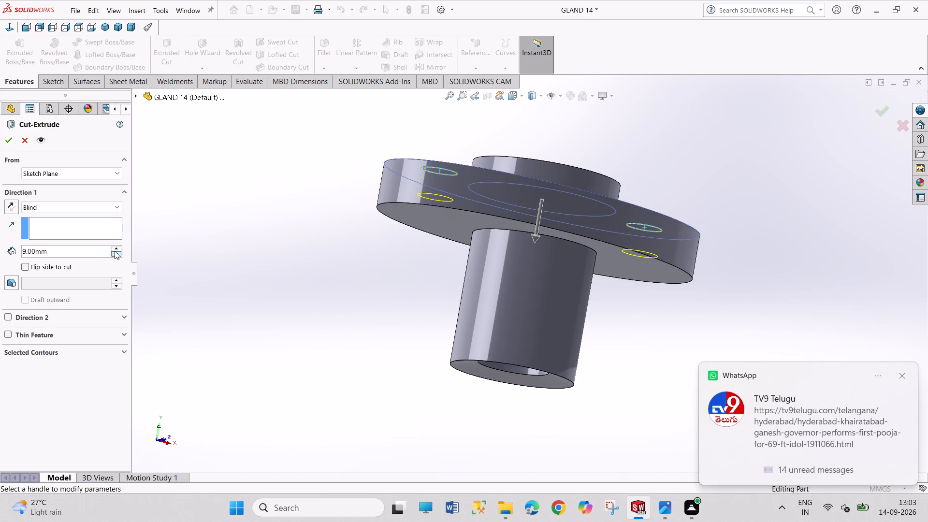
pyautogui.click(114, 249)
pyautogui.click(3, 137)
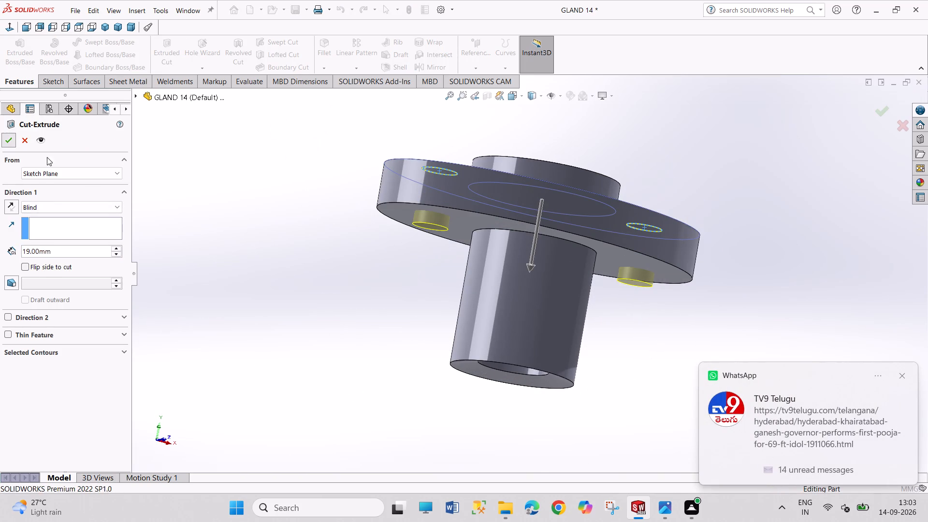
# Save the GLAND 14 part.
pyautogui.moveTo(223, 208); pyautogui.dragTo(171, 294, button='middle')
pyautogui.moveTo(206, 230); pyautogui.dragTo(257, 312)
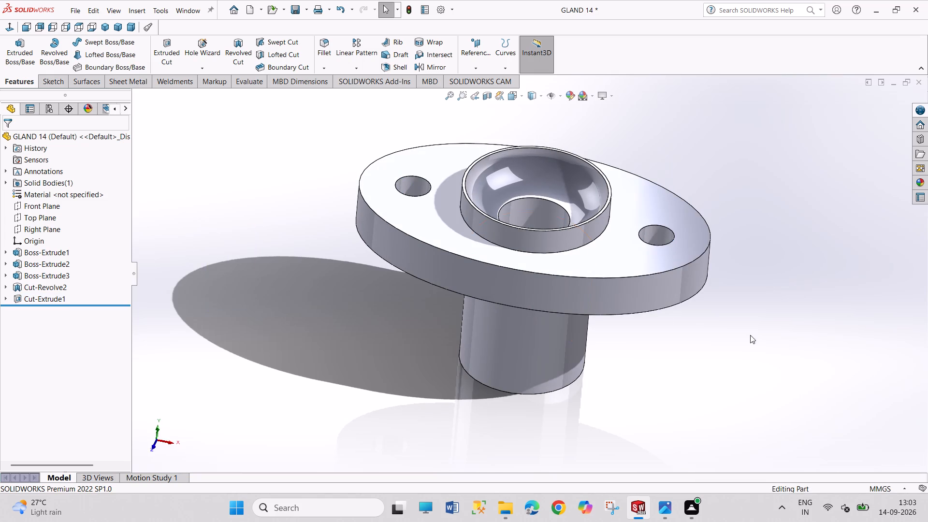
pyautogui.scroll(4, 803, 244)
pyautogui.scroll(-2, 769, 243)
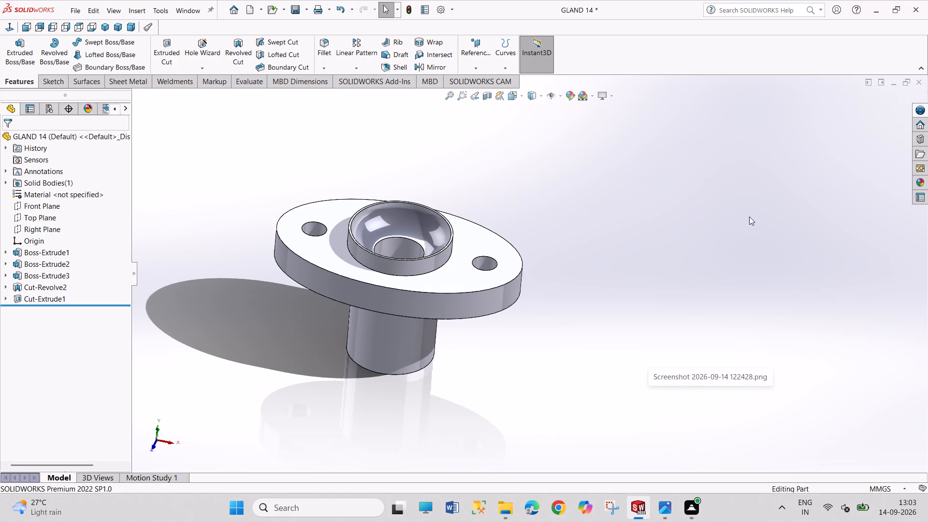
pyautogui.moveTo(750, 217); pyautogui.dragTo(788, 340)
pyautogui.hotkey('ctrl', 's')
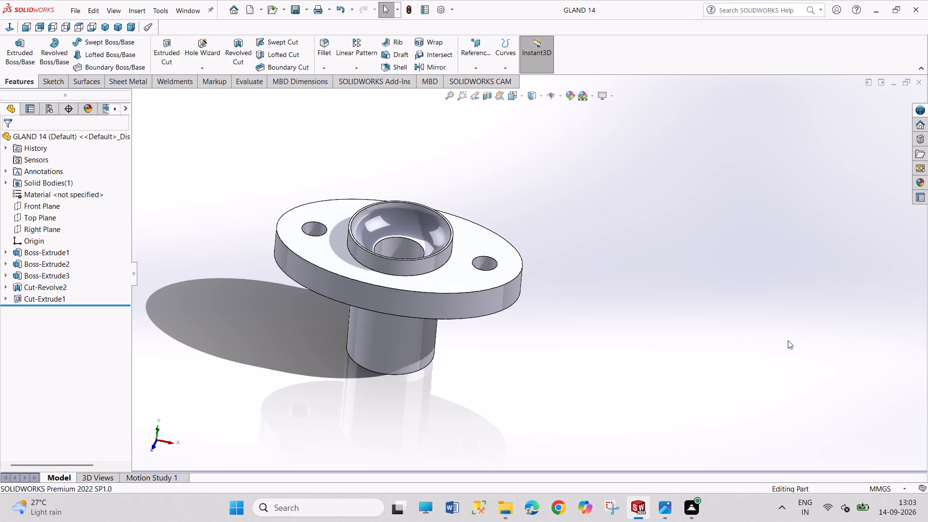
# Create a new part document.
pyautogui.hotkey('ctrl', 'n')
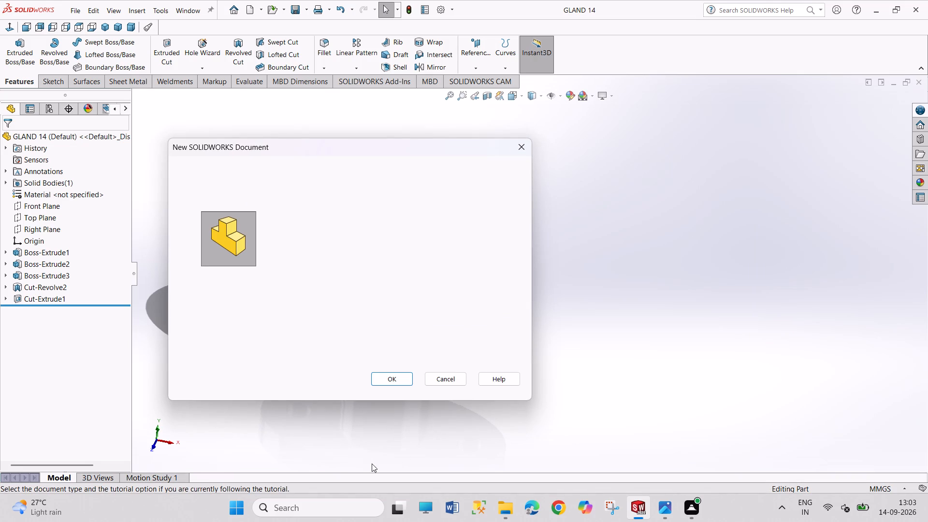
pyautogui.click(393, 375)
# Switch to the stuffing box drawing in Photos and examine the dimensions of the bush, part 3.
pyautogui.click(661, 507)
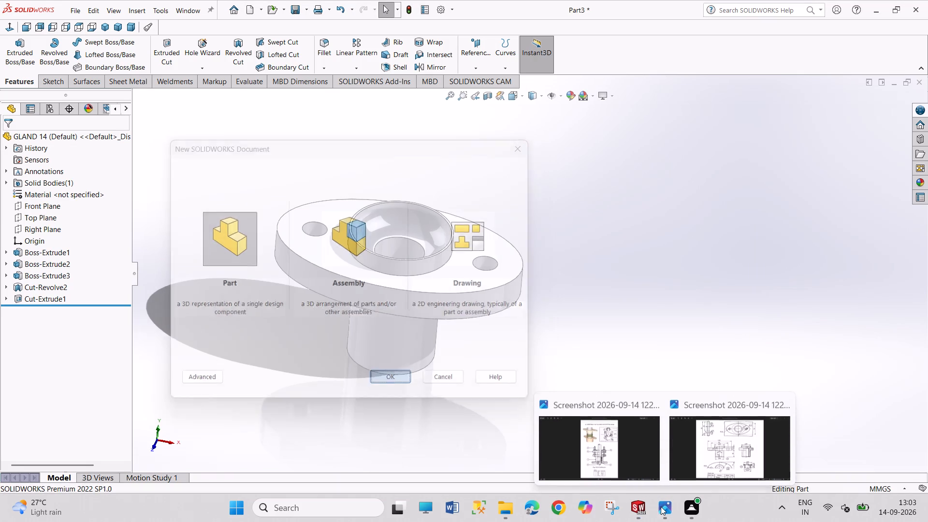
pyautogui.click(727, 458)
pyautogui.moveTo(623, 401); pyautogui.dragTo(595, 294)
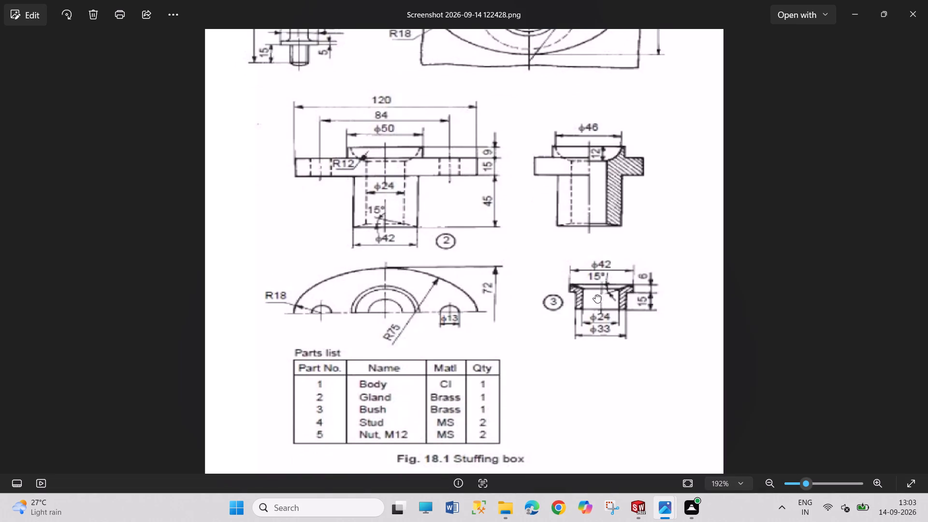
pyautogui.moveTo(595, 294); pyautogui.dragTo(593, 284)
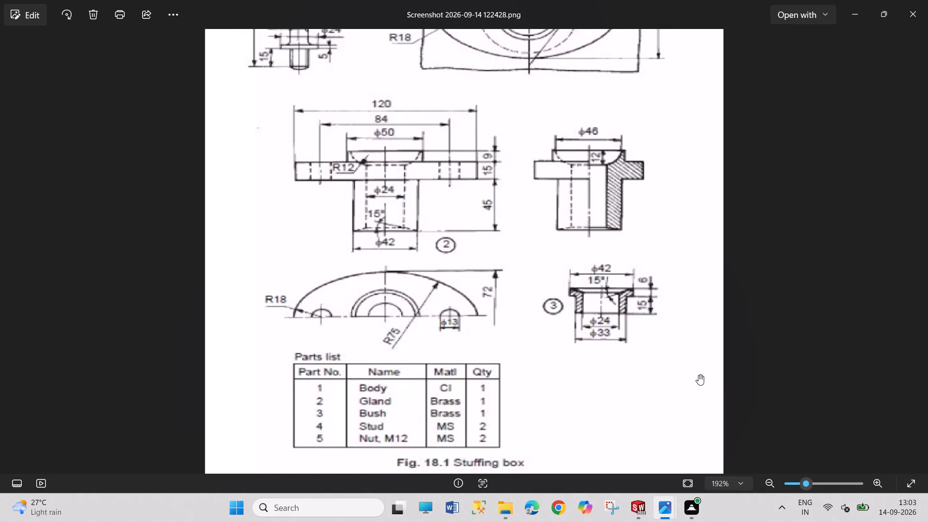
pyautogui.scroll(-1, 743, 381)
pyautogui.scroll(2, 743, 381)
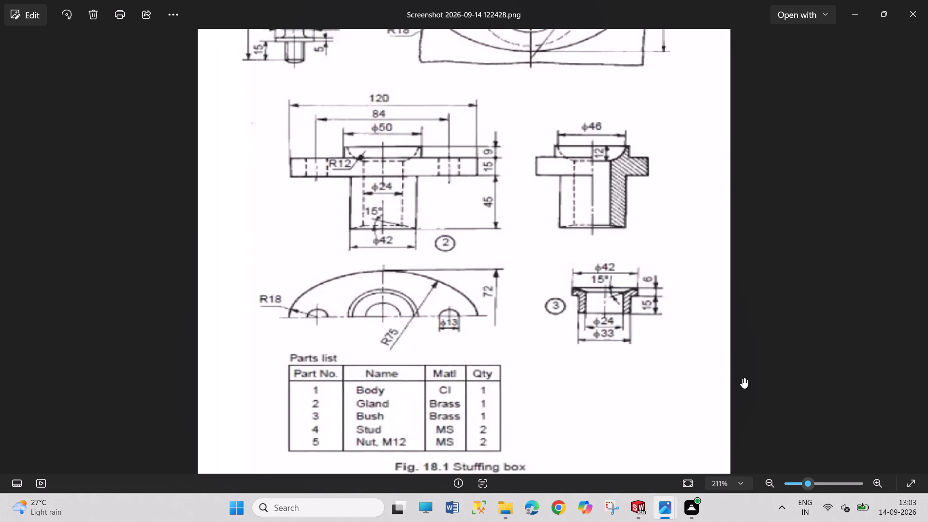
pyautogui.scroll(4, 782, 378)
pyautogui.moveTo(783, 377); pyautogui.dragTo(592, 360)
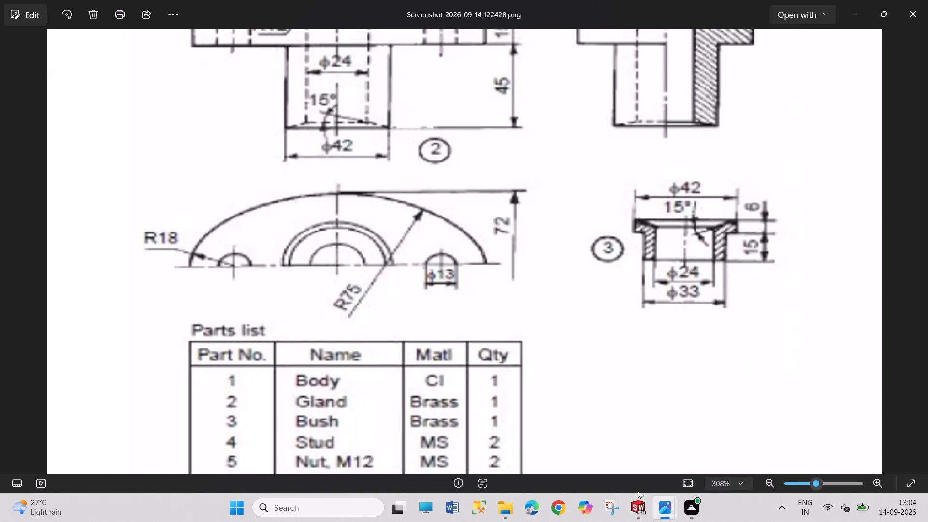
# Back in SOLIDWORKS, sketch the bush's closed seven-line flanged half-section on the Front Plane, with sloped inner top corner and outer wall about 45.7 mm from the origin.
pyautogui.click(635, 508)
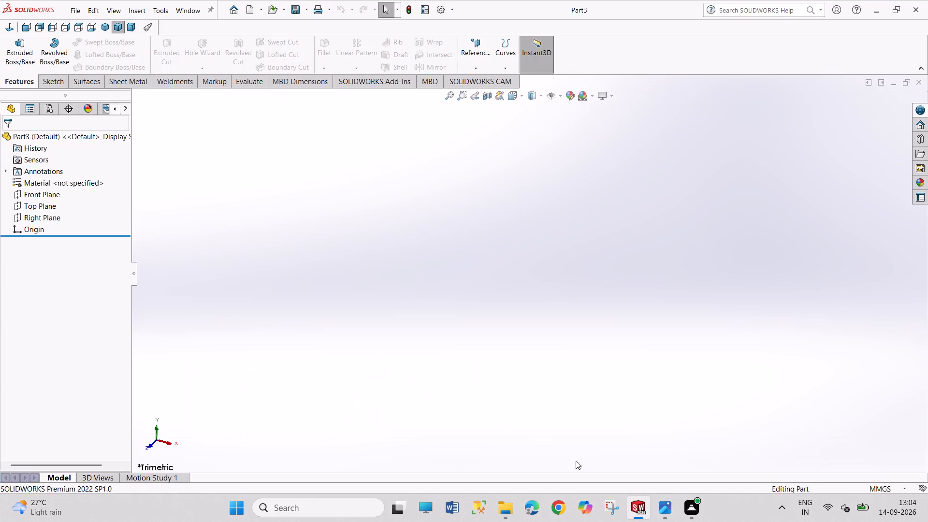
pyautogui.click(43, 192)
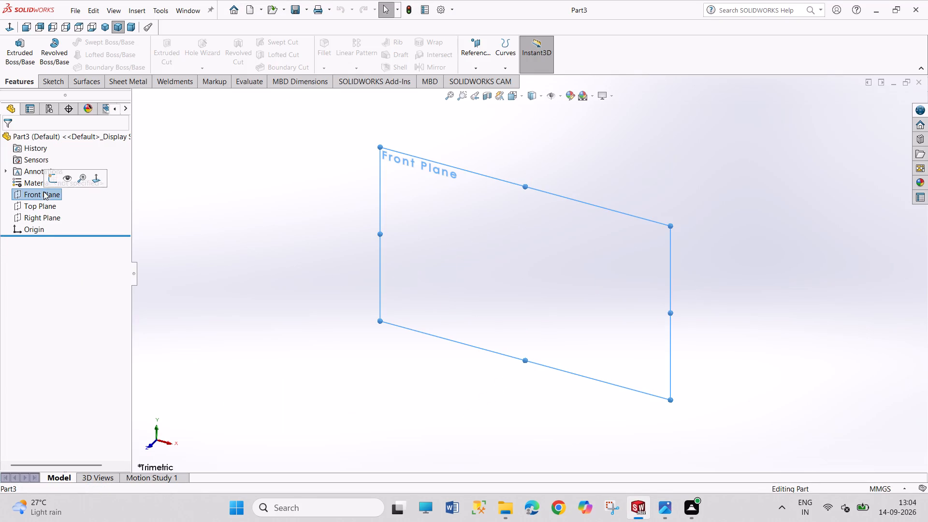
pyautogui.click(52, 179)
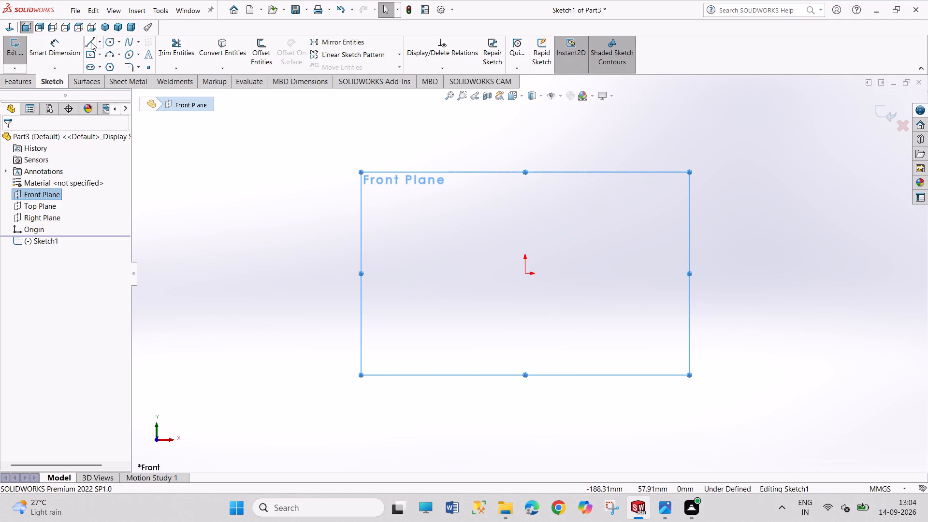
pyautogui.click(91, 42)
pyautogui.click(593, 275)
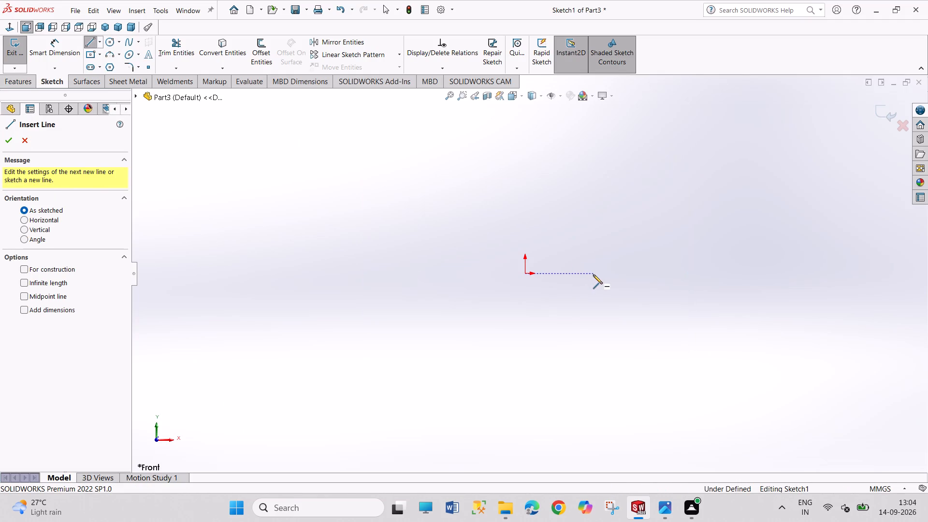
pyautogui.click(591, 206)
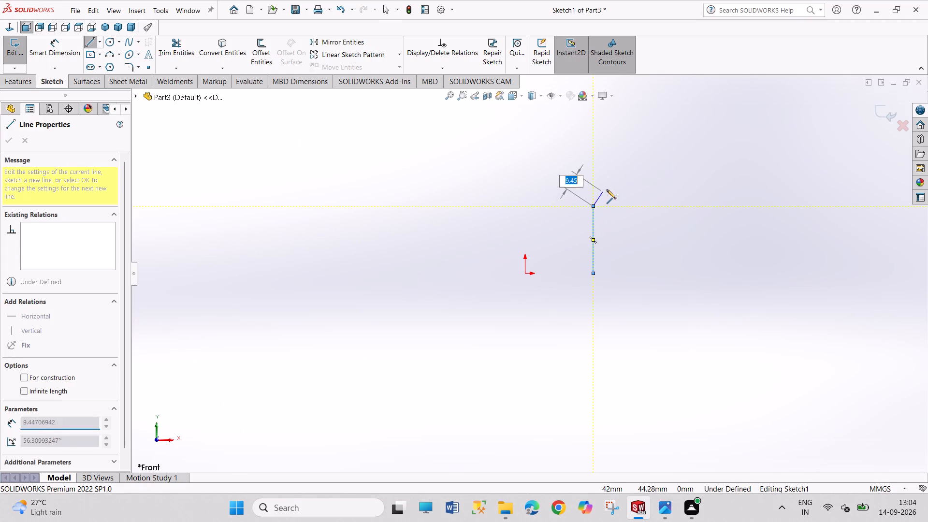
pyautogui.click(612, 188)
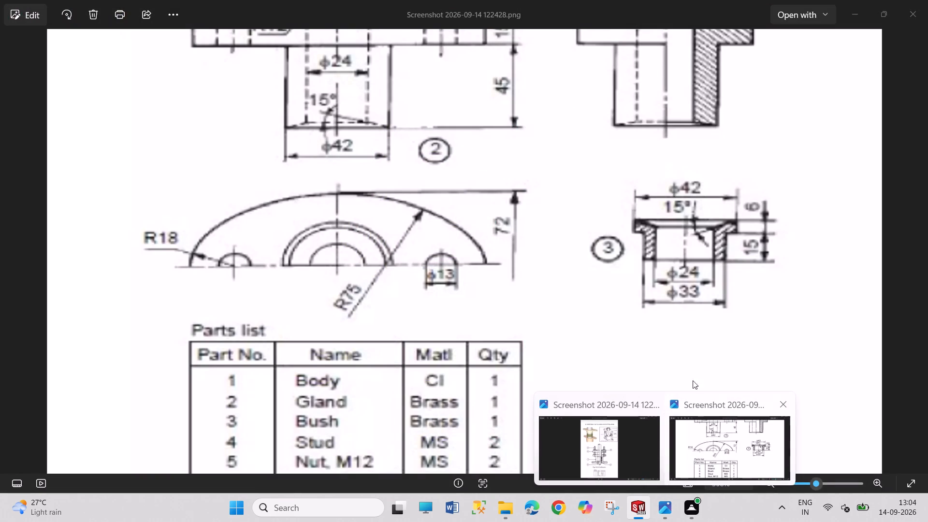
pyautogui.click(637, 190)
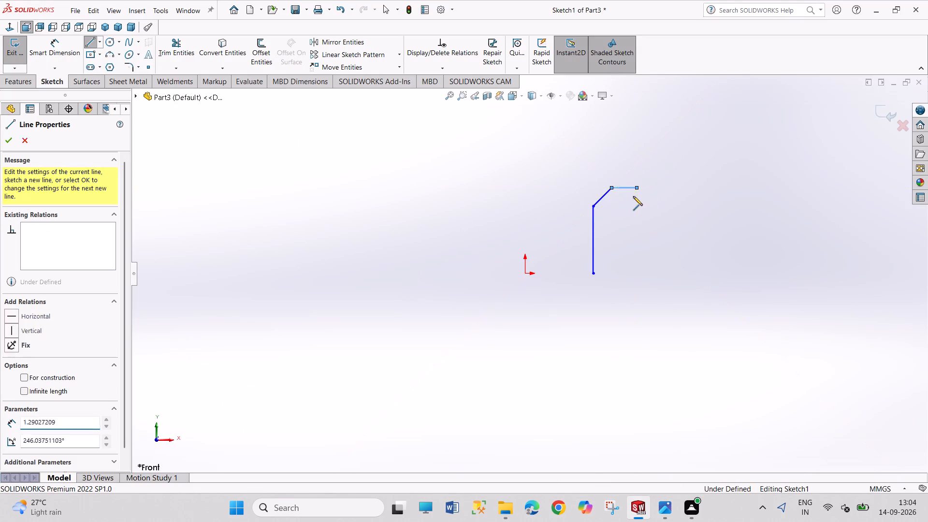
pyautogui.click(637, 216)
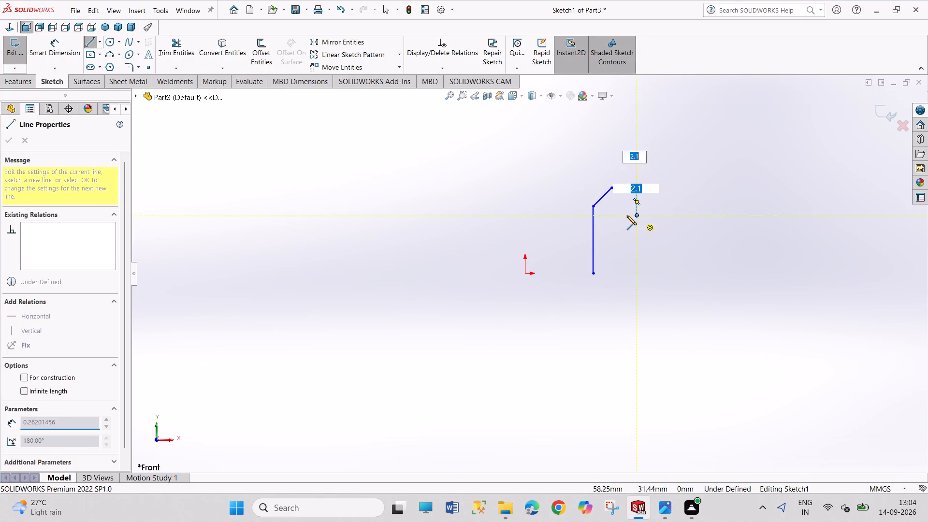
pyautogui.click(608, 216)
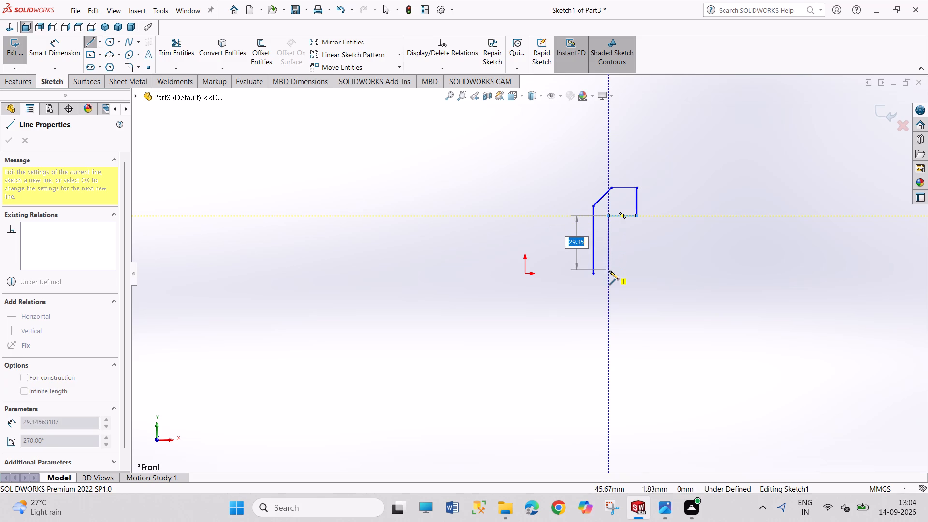
pyautogui.click(609, 273)
pyautogui.click(595, 275)
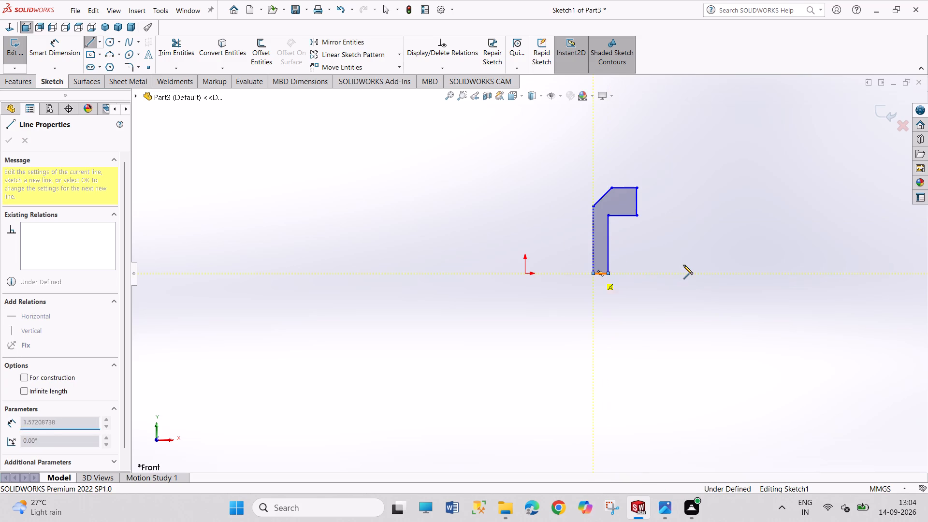
# Dimension the inner wall's bottom corner at 12 mm from the origin.
pyautogui.rightClick(685, 264)
pyautogui.click(706, 269)
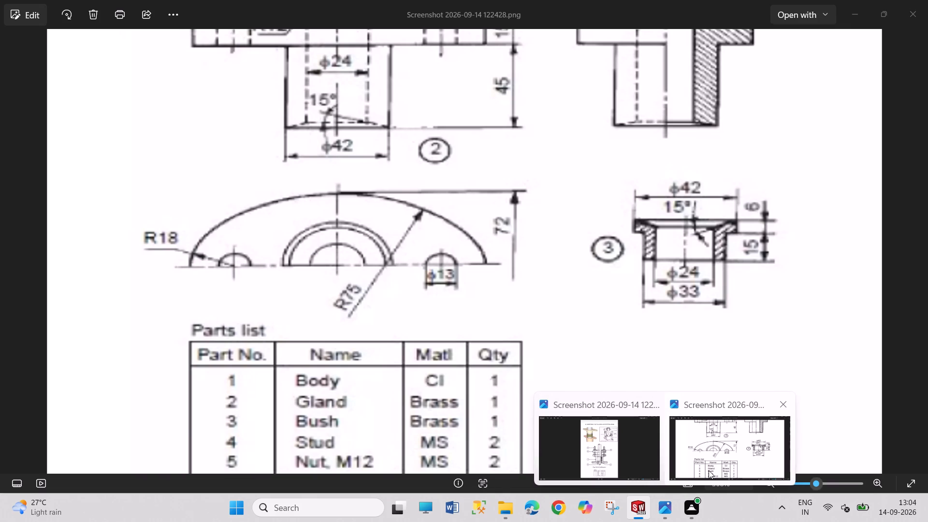
pyautogui.moveTo(786, 405); pyautogui.dragTo(782, 331, button='right')
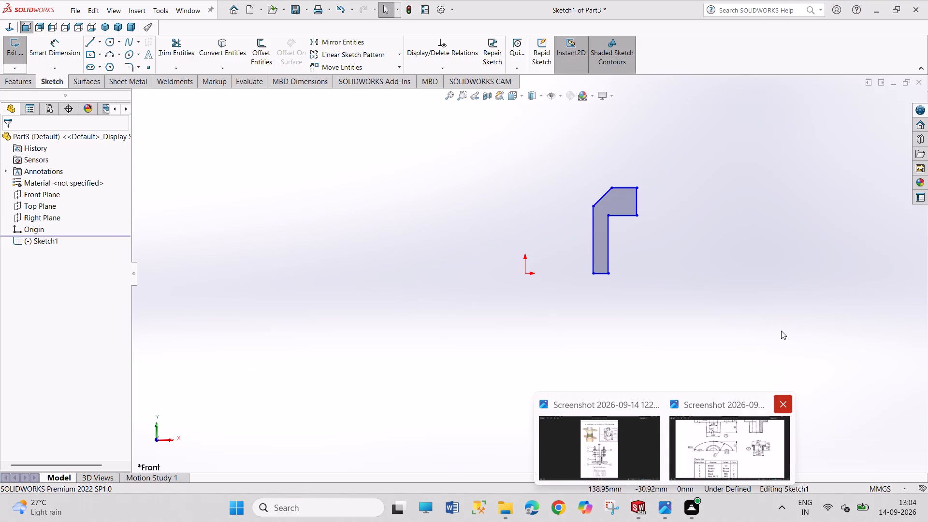
pyautogui.moveTo(773, 352); pyautogui.dragTo(767, 288, button='right')
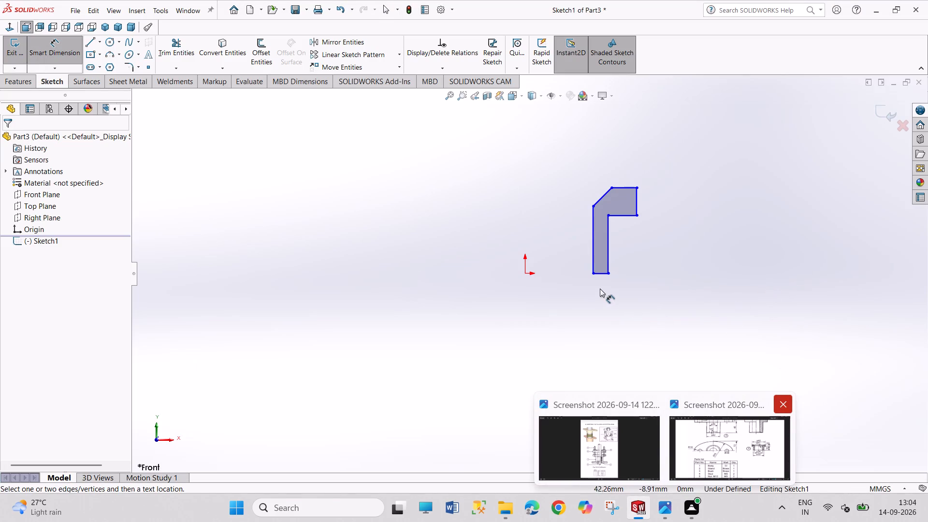
pyautogui.click(594, 275)
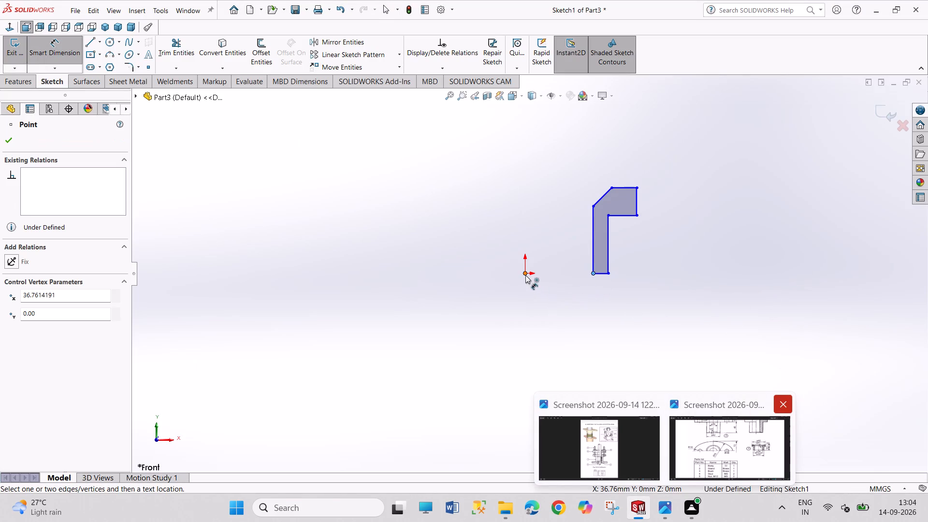
pyautogui.click(525, 275)
pyautogui.click(545, 313)
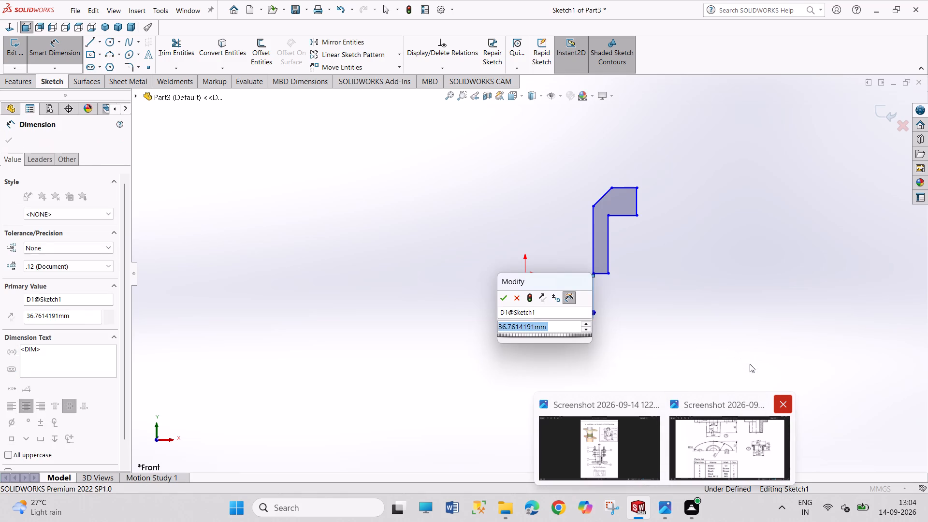
pyautogui.write('12')
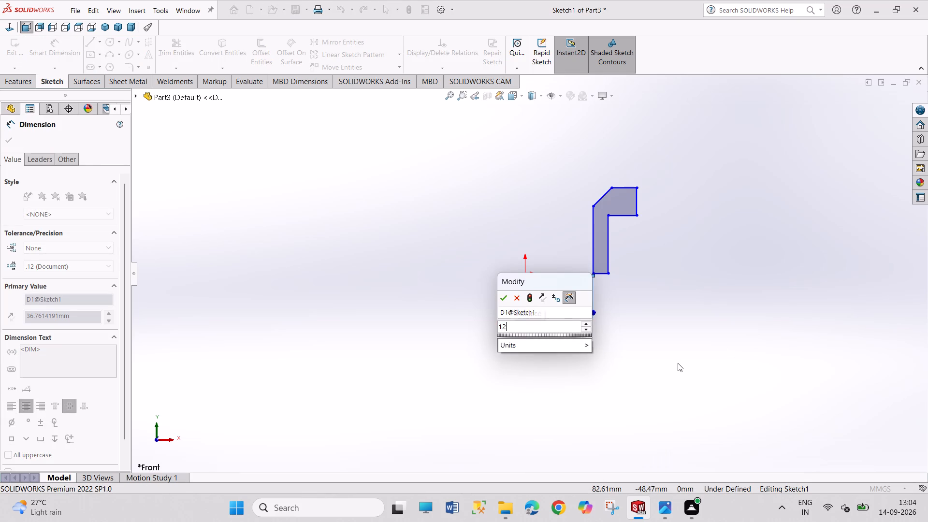
pyautogui.press('Return')
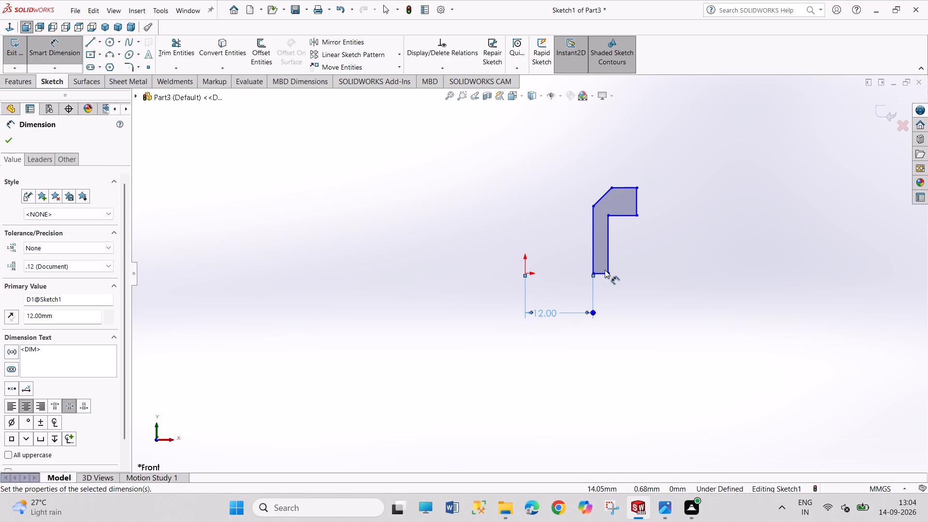
# Dimension the outer wall's bottom corner at 33/2 (16.5 mm) from the origin.
pyautogui.click(608, 273)
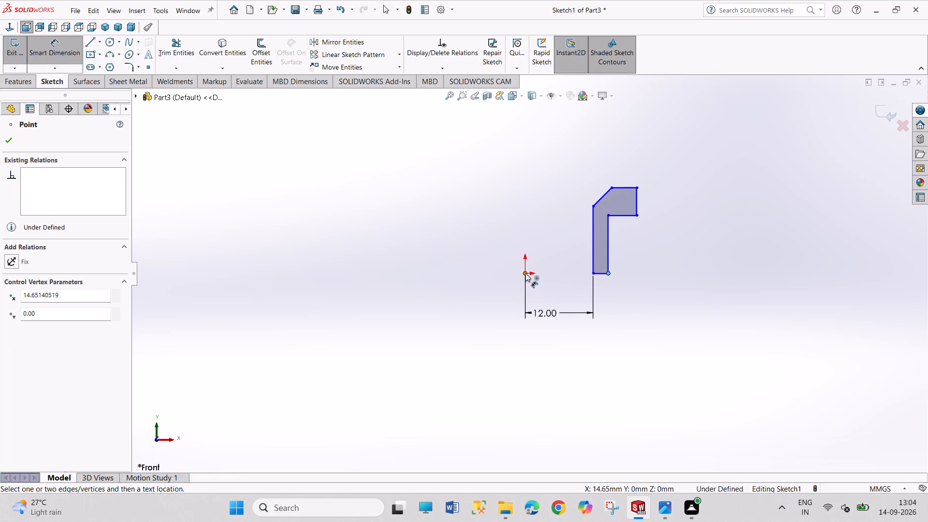
pyautogui.click(525, 273)
pyautogui.moveTo(562, 370); pyautogui.dragTo(569, 378)
pyautogui.write('33')
pyautogui.write('/2')
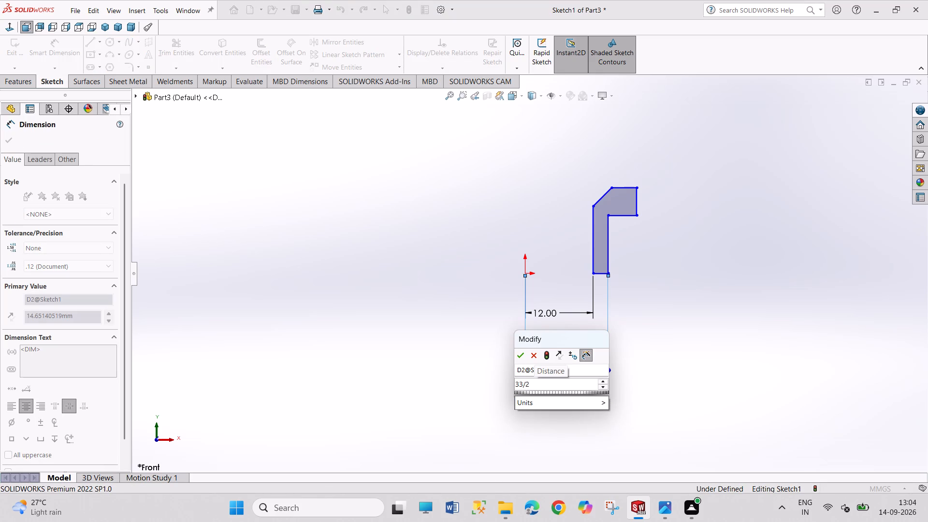
pyautogui.press('Return')
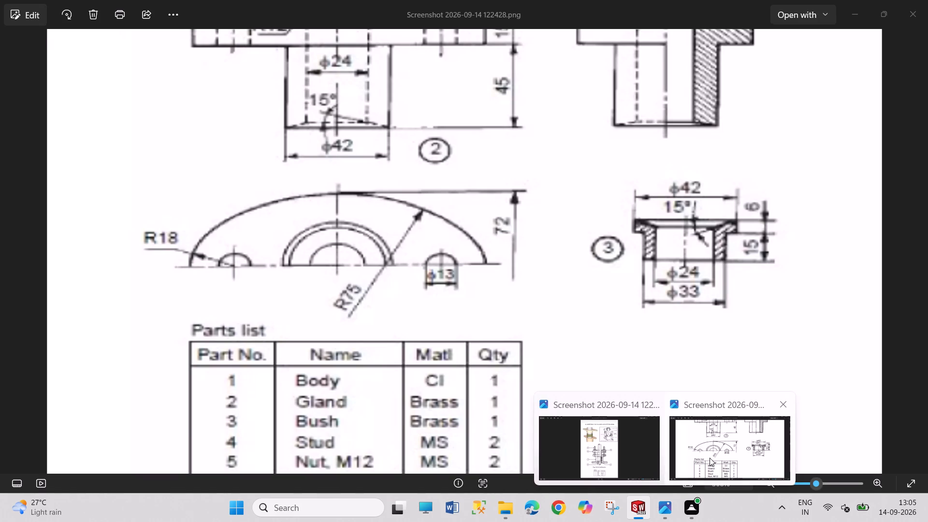
# Dimension the height of the outer wall below the flange at 15 mm.
pyautogui.click(617, 256)
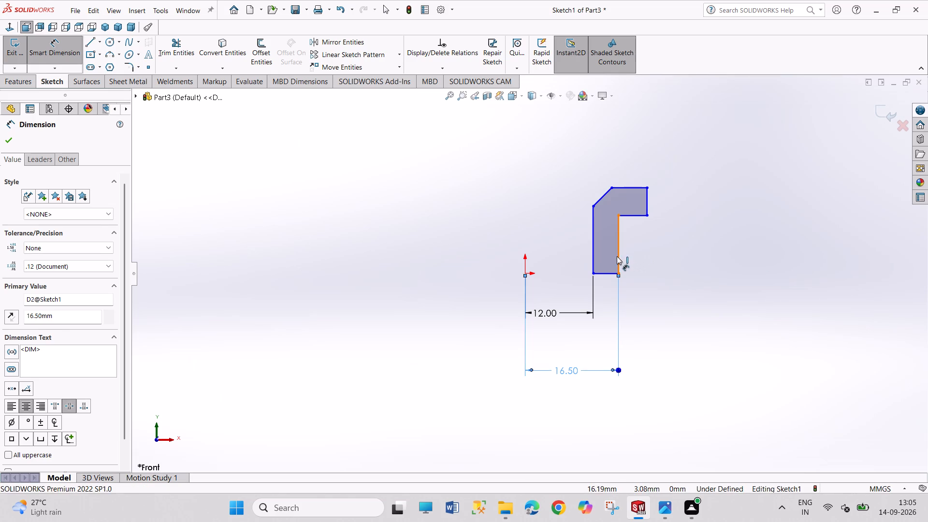
pyautogui.click(687, 248)
pyautogui.write('15')
pyautogui.press('Return')
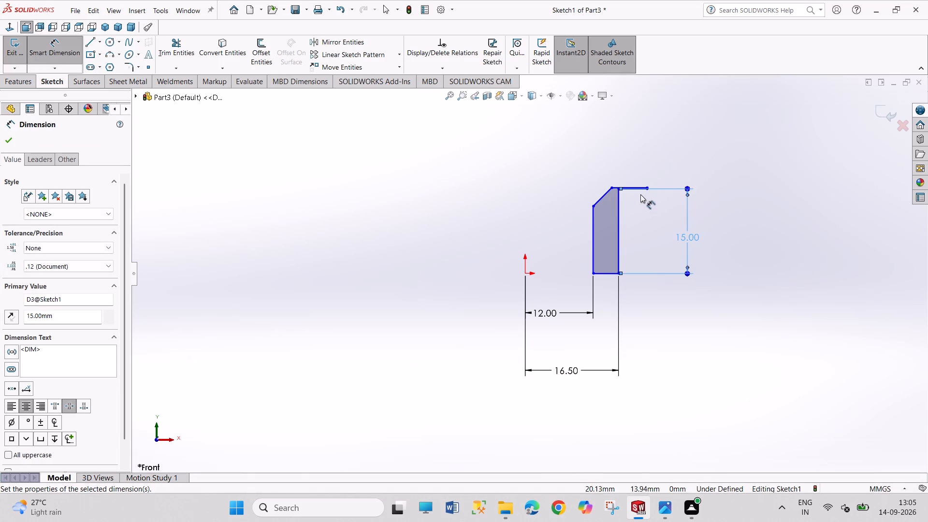
# Dimension the flange thickness at 6 mm between the two end points of its outer edge.
pyautogui.scroll(-5, 652, 191)
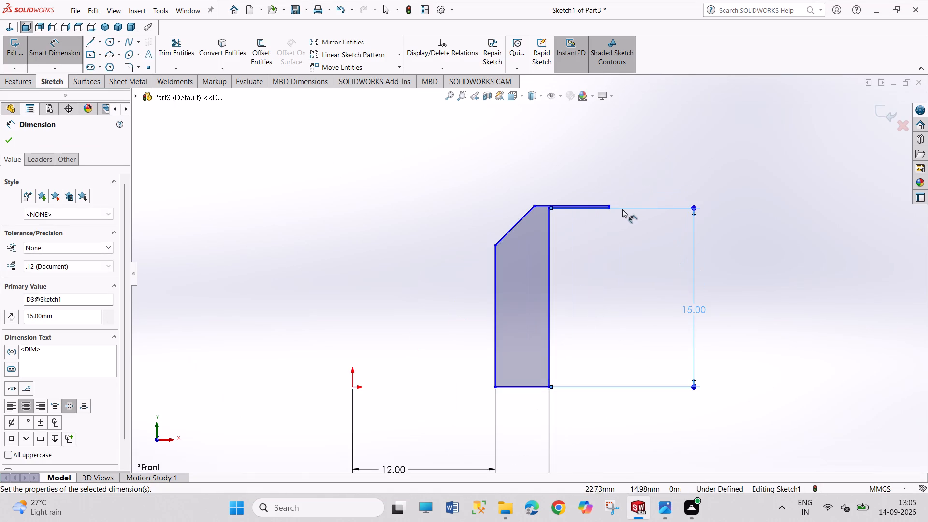
pyautogui.scroll(-2, 622, 209)
pyautogui.click(582, 221)
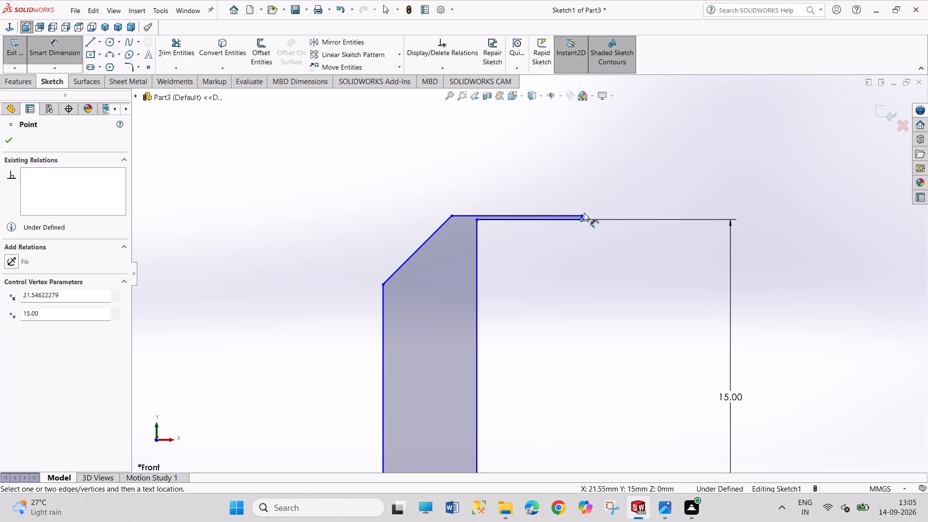
pyautogui.click(583, 214)
pyautogui.moveTo(680, 164); pyautogui.dragTo(685, 172)
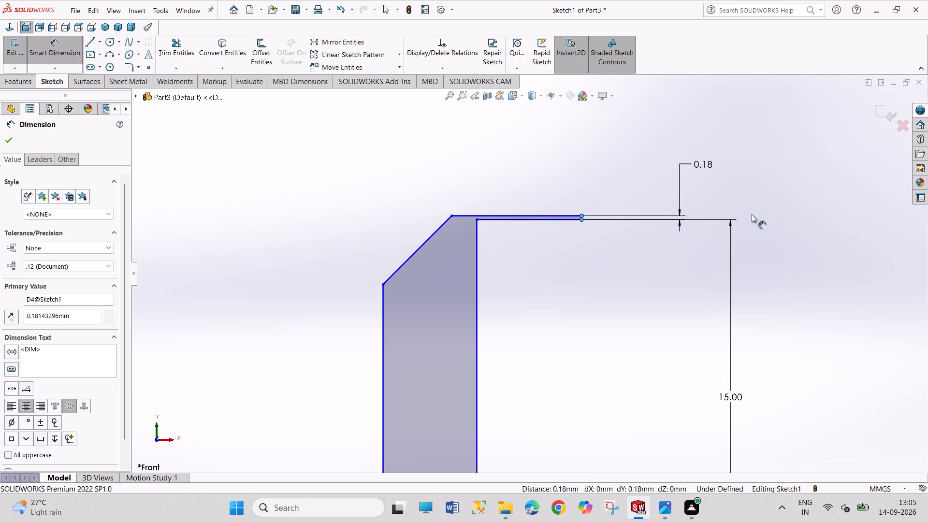
pyautogui.press('6')
pyautogui.press('Return')
pyautogui.scroll(4, 591, 287)
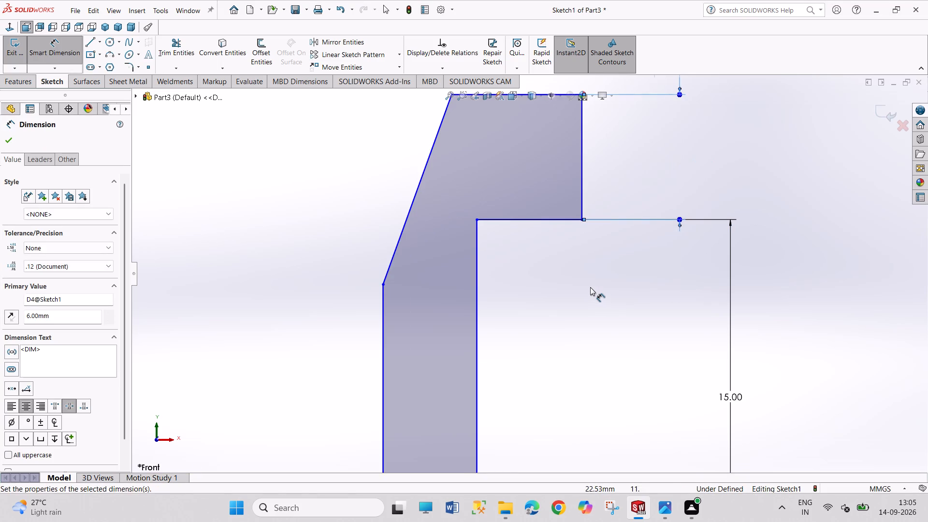
pyautogui.scroll(3, 590, 287)
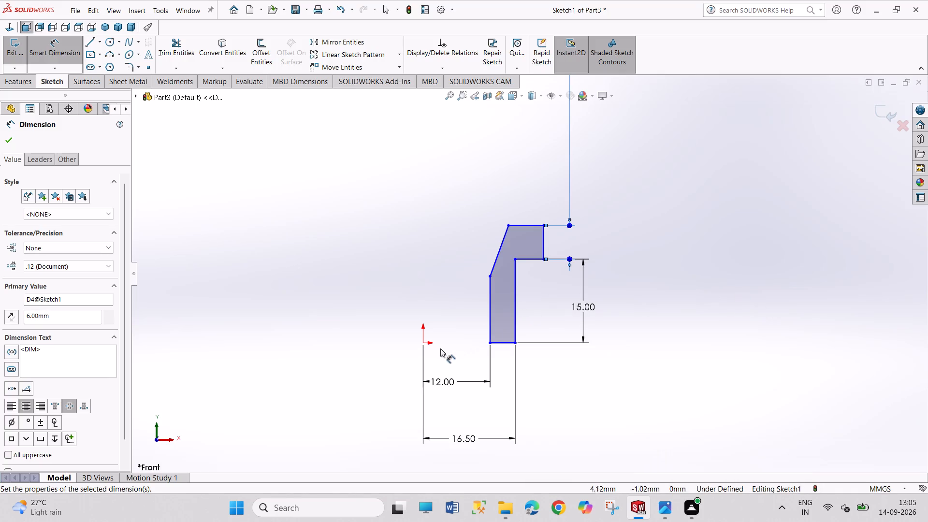
# Dimension the flange's outer top corner at 21 mm horizontally from the origin.
pyautogui.moveTo(422, 344); pyautogui.dragTo(421, 339)
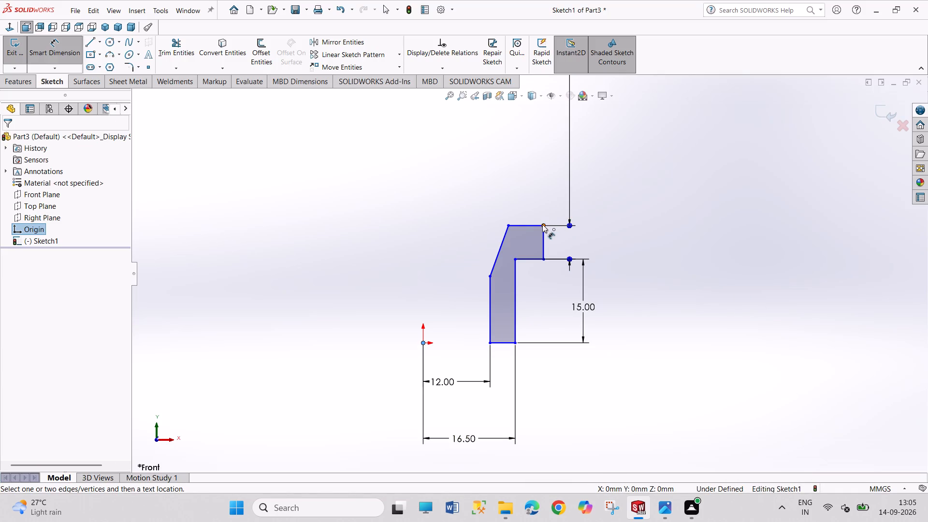
pyautogui.click(542, 224)
pyautogui.moveTo(502, 168); pyautogui.dragTo(512, 171)
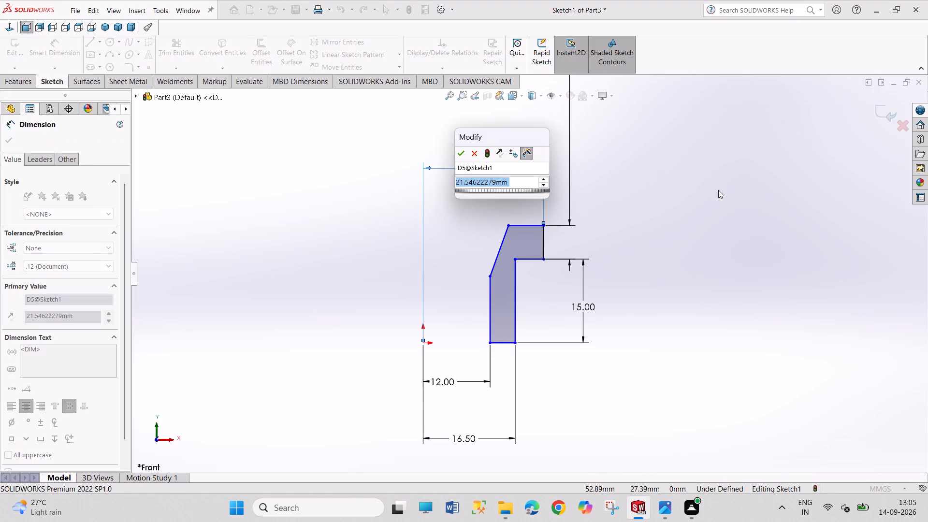
pyautogui.write('21')
pyautogui.press('Return')
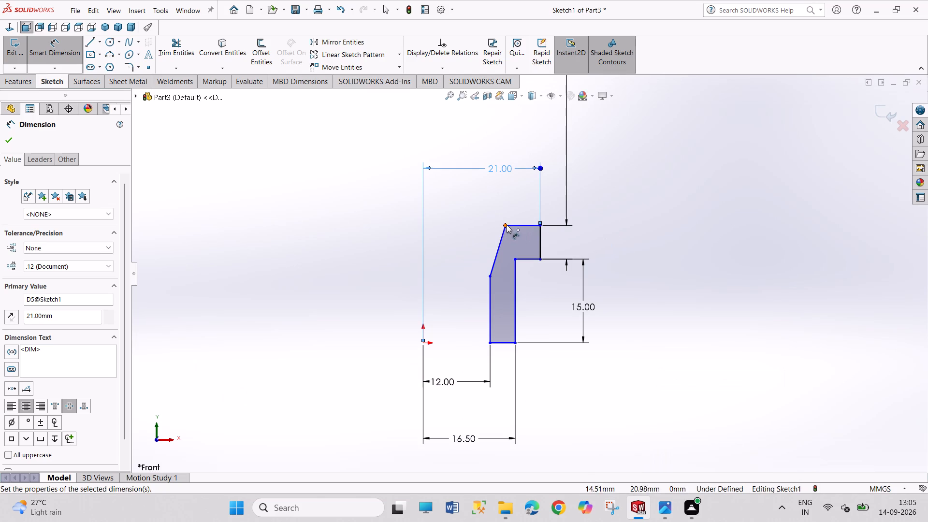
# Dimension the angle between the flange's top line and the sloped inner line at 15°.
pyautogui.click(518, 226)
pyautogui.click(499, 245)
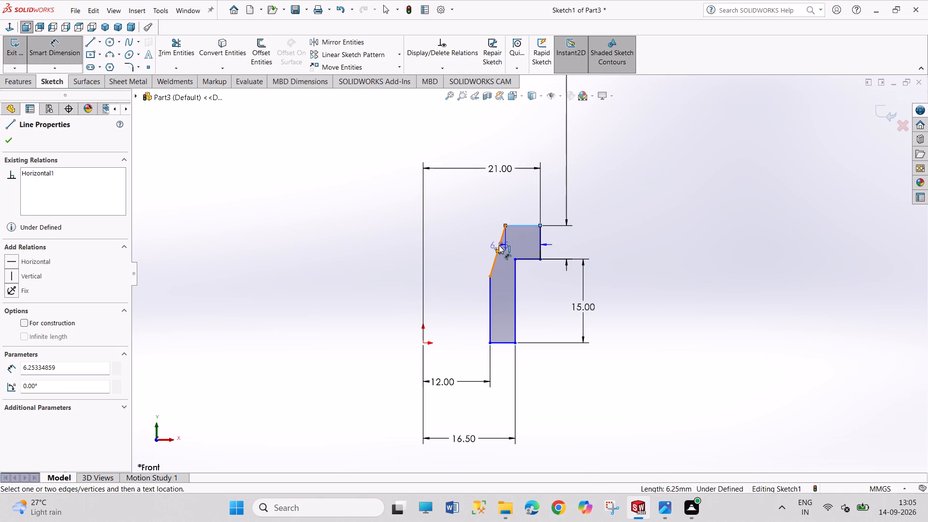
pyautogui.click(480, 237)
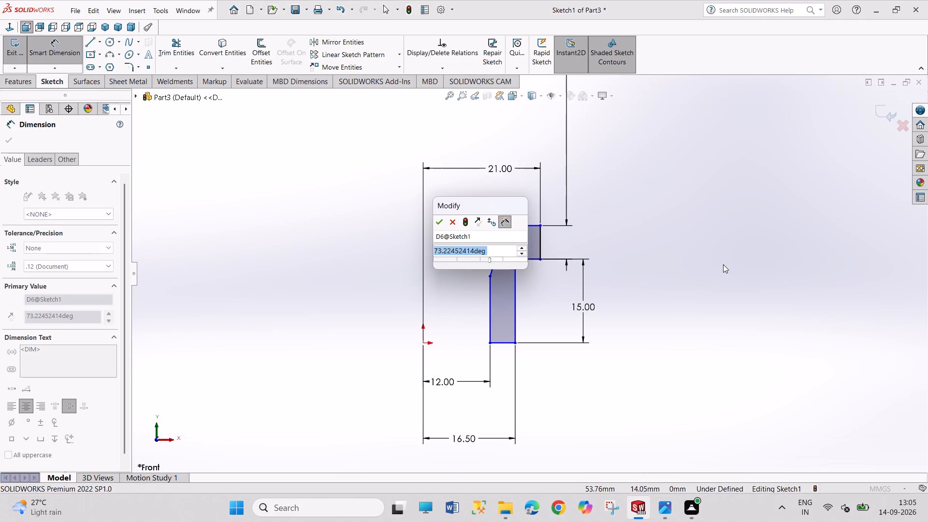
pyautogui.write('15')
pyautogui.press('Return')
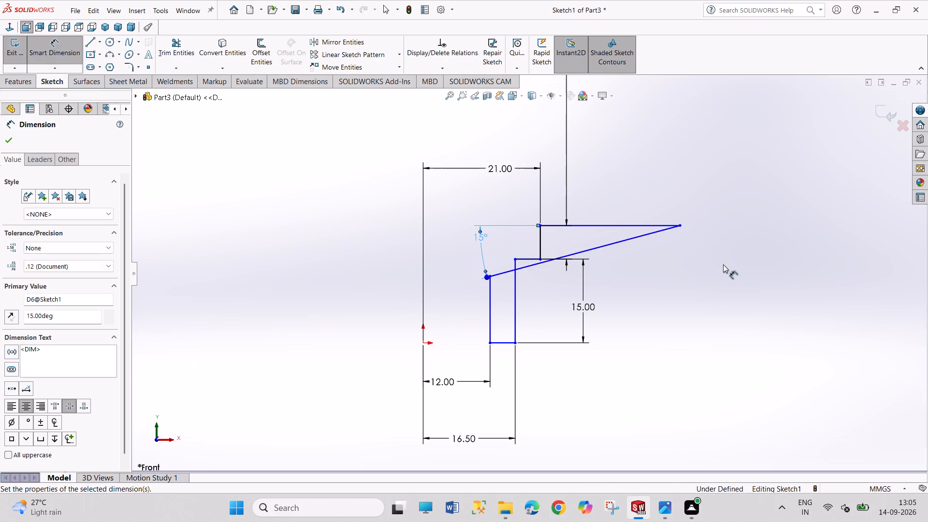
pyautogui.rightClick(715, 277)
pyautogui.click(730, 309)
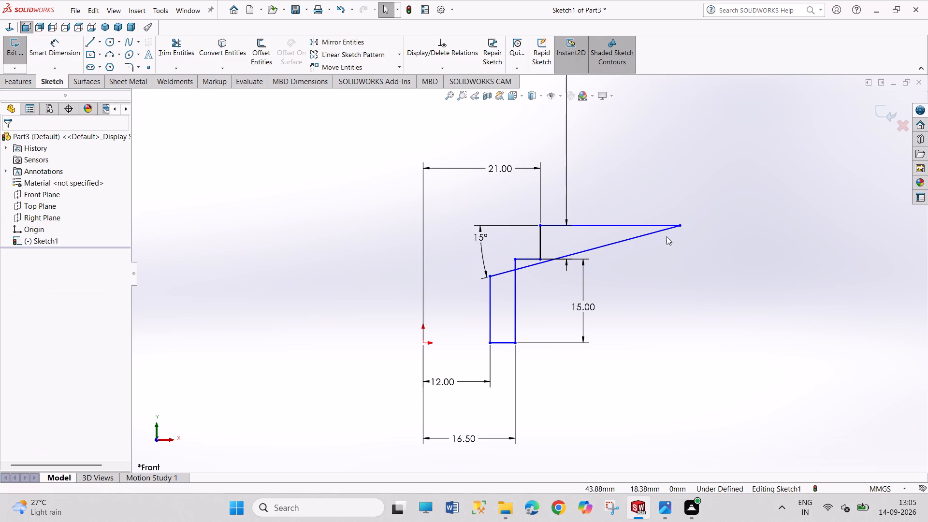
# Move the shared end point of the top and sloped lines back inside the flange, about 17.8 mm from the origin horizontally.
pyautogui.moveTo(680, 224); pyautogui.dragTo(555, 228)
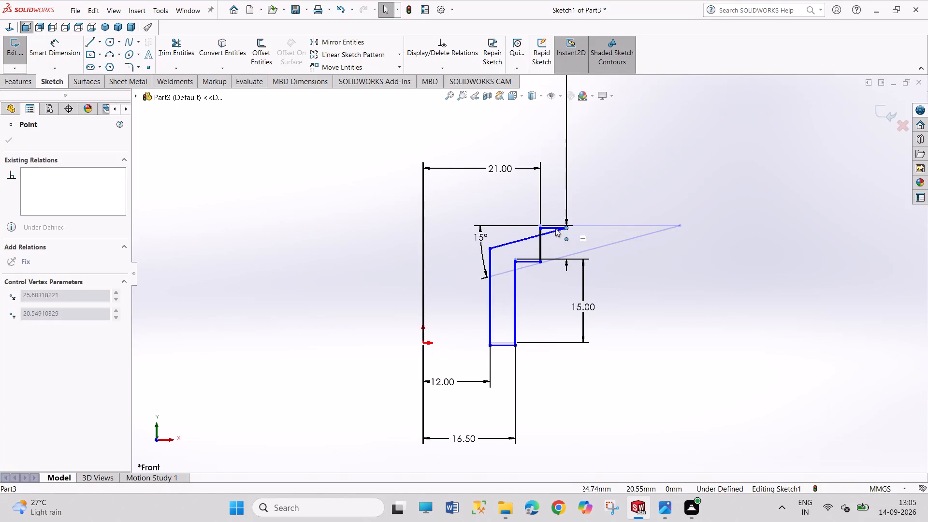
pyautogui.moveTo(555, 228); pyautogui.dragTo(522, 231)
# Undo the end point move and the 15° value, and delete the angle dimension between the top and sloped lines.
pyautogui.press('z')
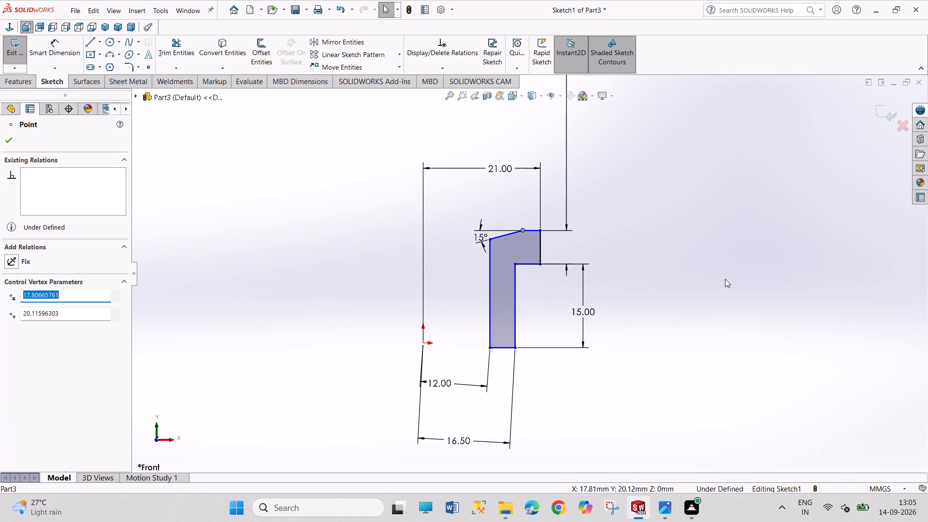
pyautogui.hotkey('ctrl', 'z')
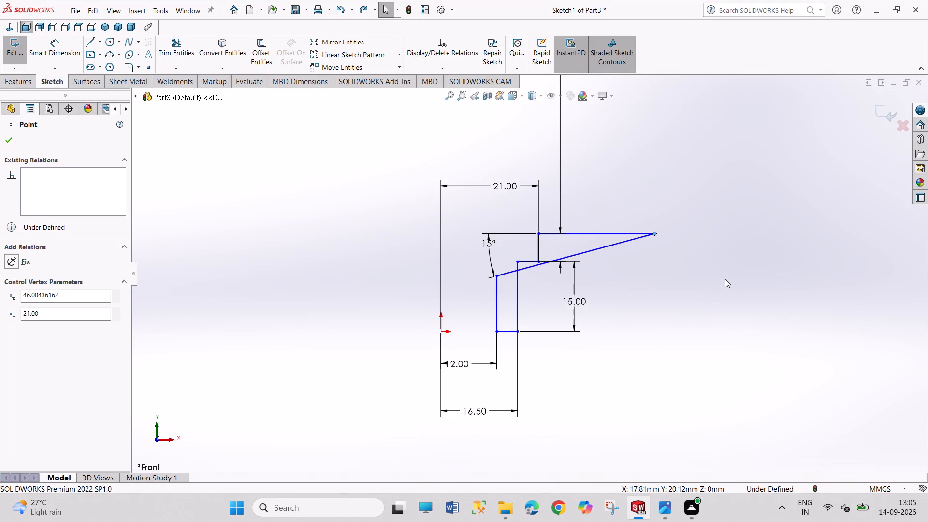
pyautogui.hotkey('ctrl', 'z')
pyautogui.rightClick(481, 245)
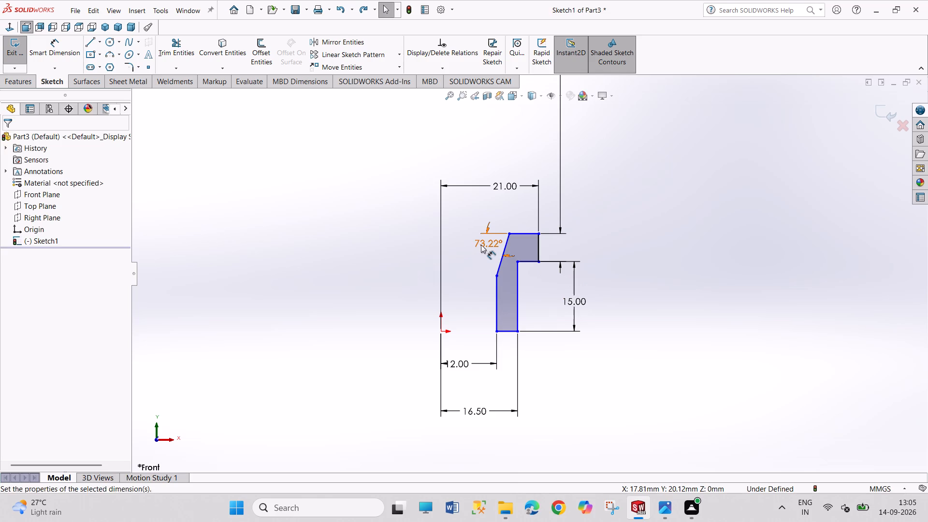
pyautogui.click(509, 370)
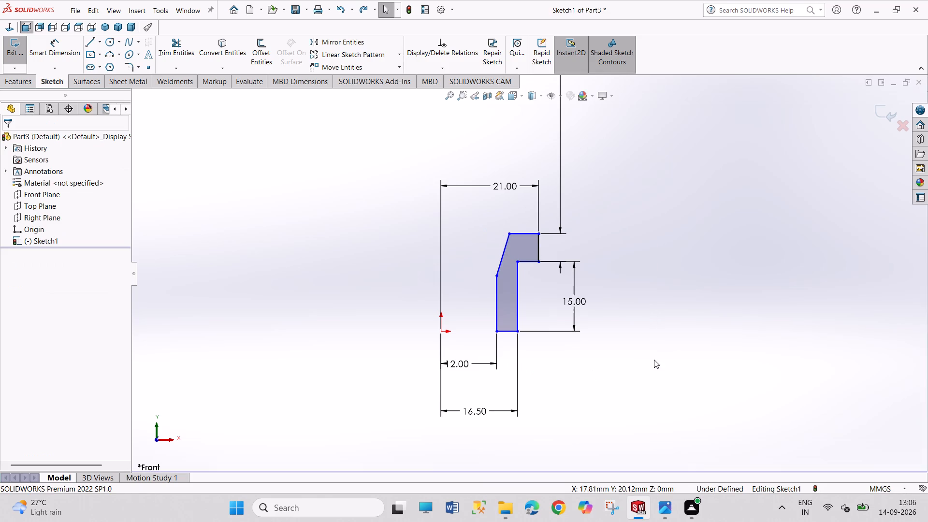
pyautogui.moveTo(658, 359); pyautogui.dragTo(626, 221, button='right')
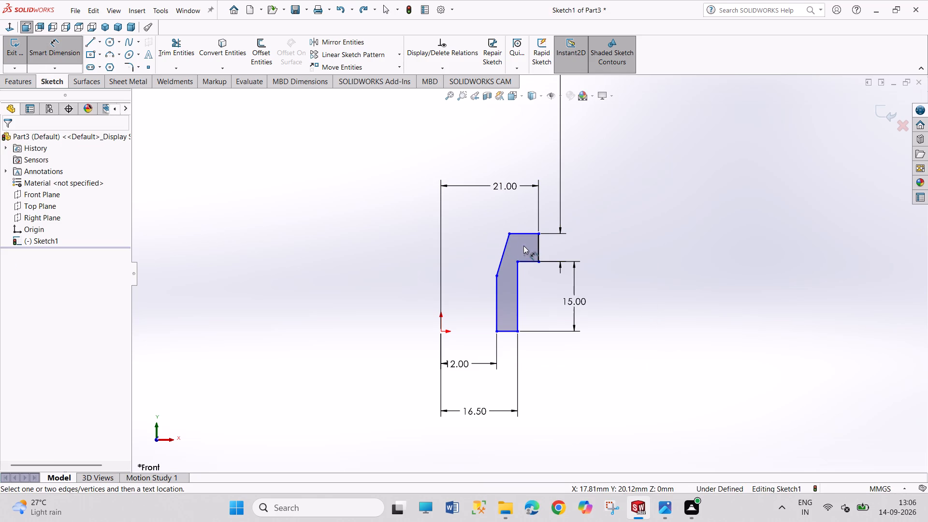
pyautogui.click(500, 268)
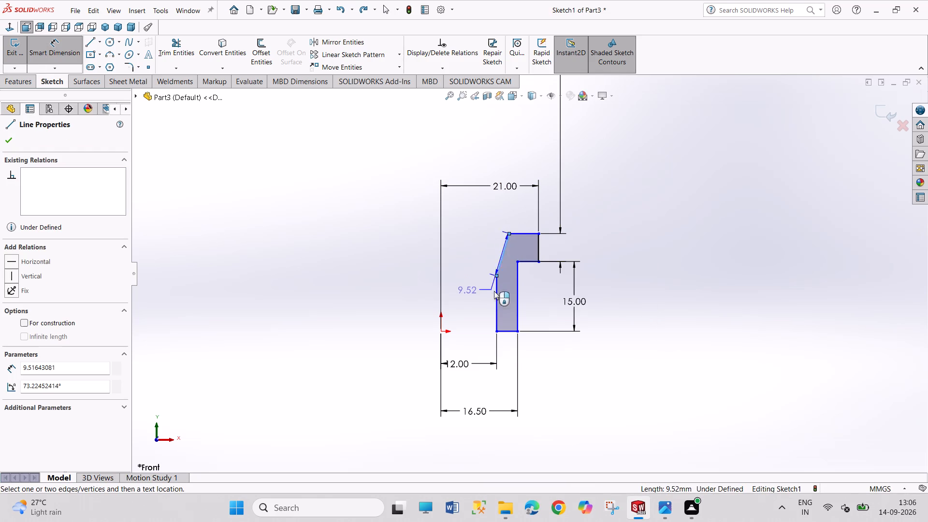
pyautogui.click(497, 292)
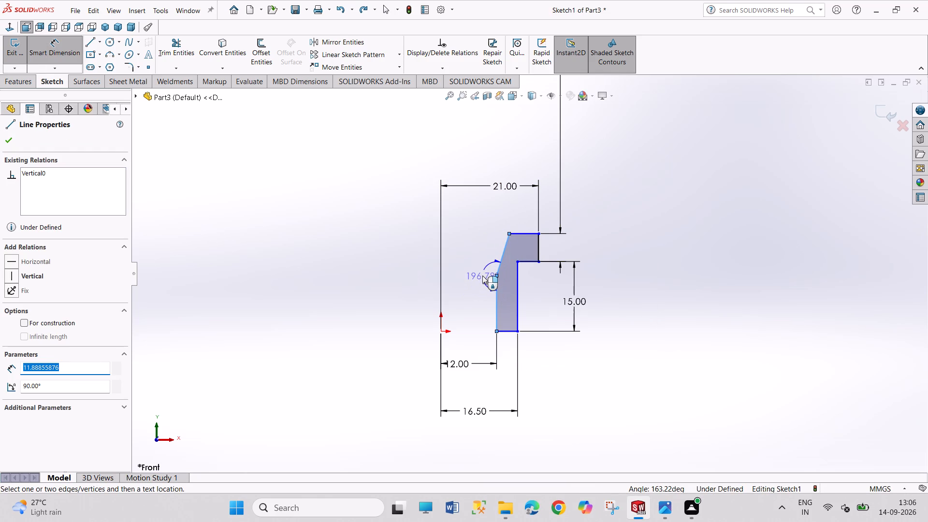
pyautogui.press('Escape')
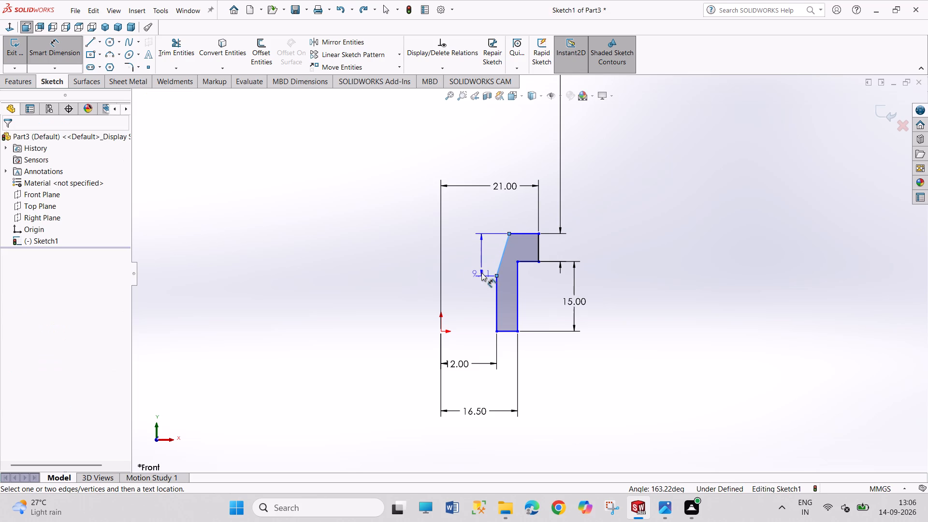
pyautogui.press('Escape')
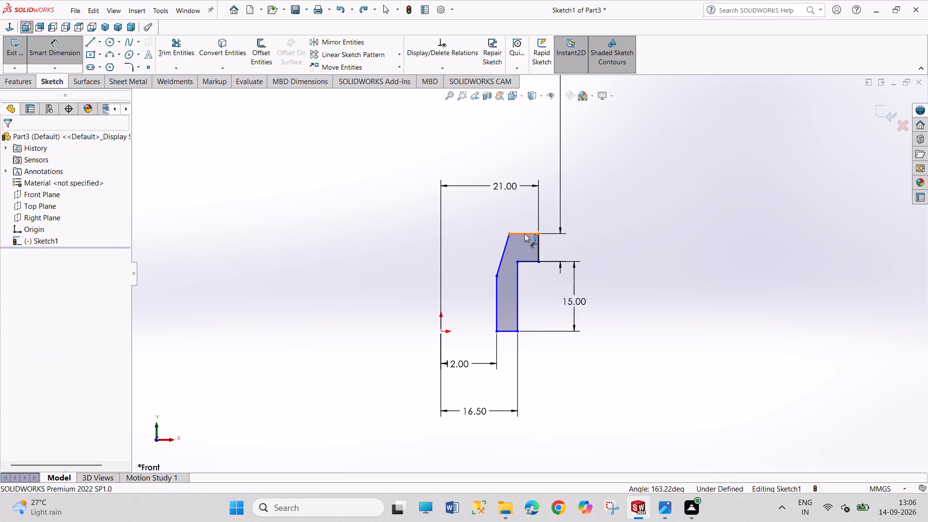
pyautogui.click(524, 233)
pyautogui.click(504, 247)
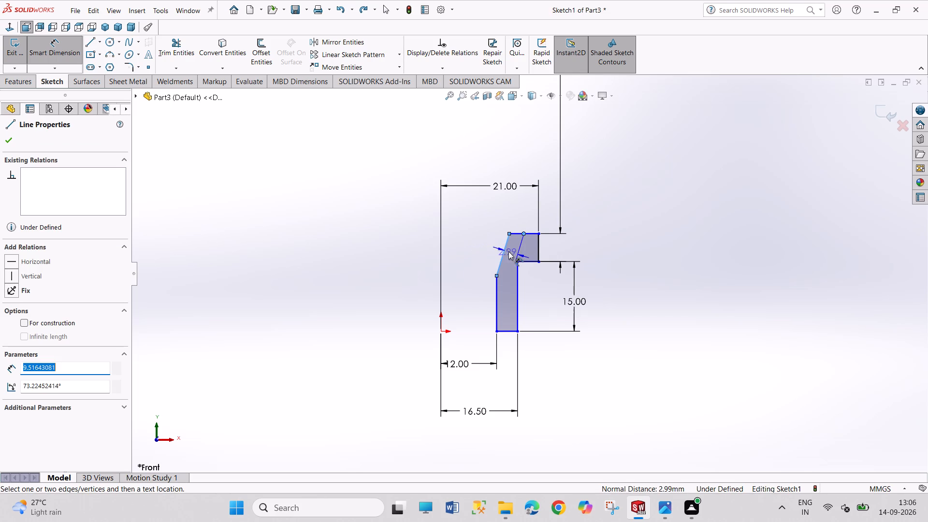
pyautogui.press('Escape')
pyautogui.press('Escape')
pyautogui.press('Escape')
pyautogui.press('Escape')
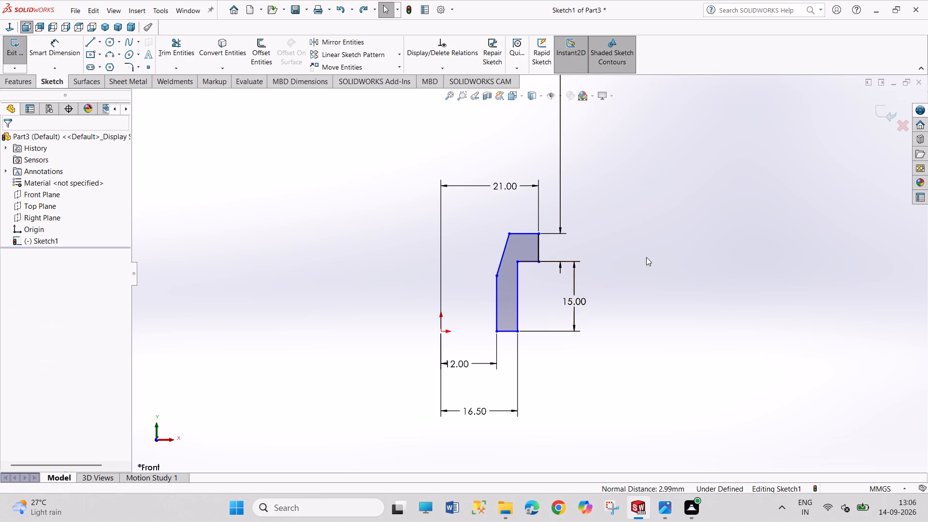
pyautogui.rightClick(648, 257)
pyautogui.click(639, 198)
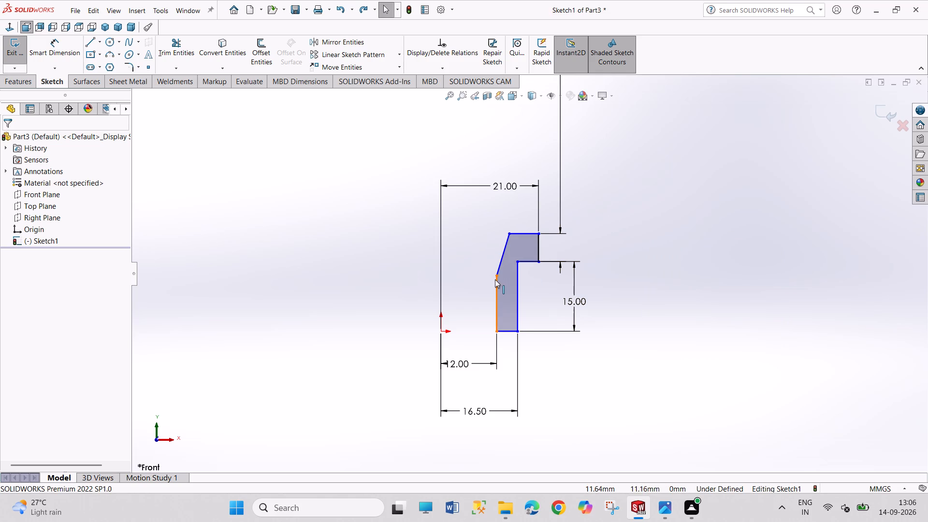
# Move the lower end point of the sloped inner line upward to about 18.1 mm above the origin.
pyautogui.moveTo(496, 275); pyautogui.dragTo(495, 247)
pyautogui.click(495, 246)
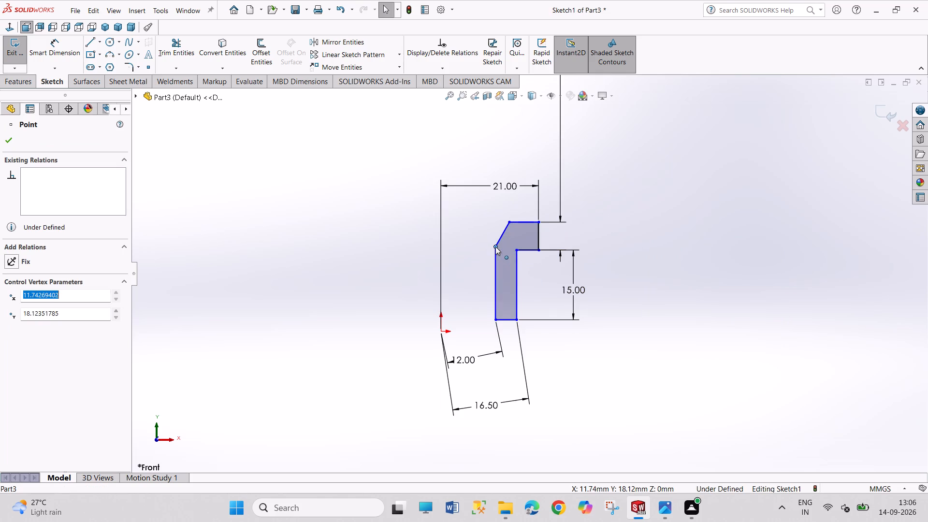
# Add a horizontal relation between the origin and the profile's bottom inner corner.
pyautogui.click(439, 331)
pyautogui.keyDown('ctrl'); pyautogui.click(497, 319); pyautogui.keyUp('ctrl')
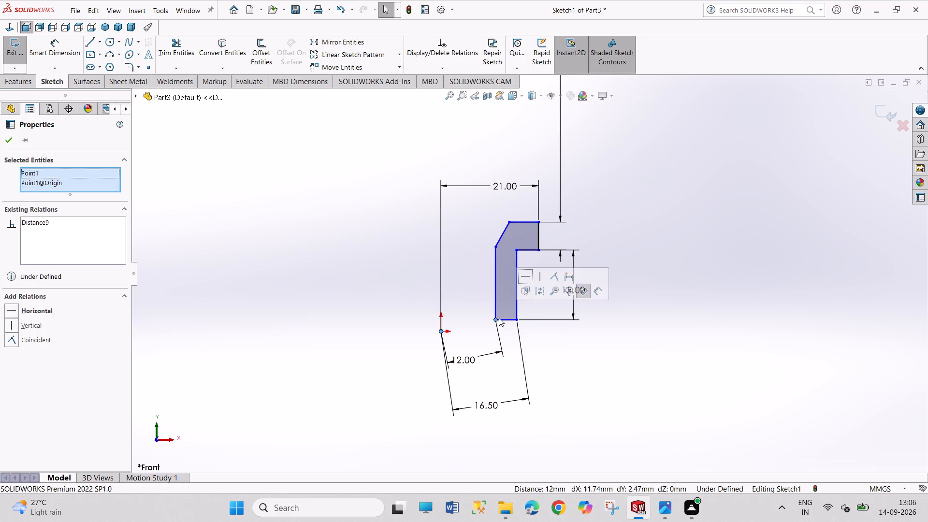
pyautogui.click(523, 280)
pyautogui.moveTo(719, 242); pyautogui.dragTo(747, 328)
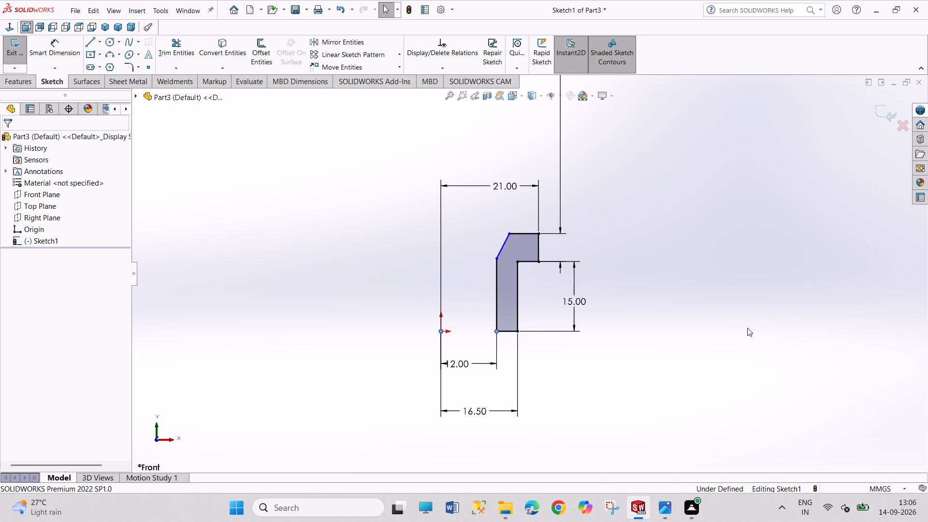
pyautogui.moveTo(747, 328); pyautogui.dragTo(747, 327)
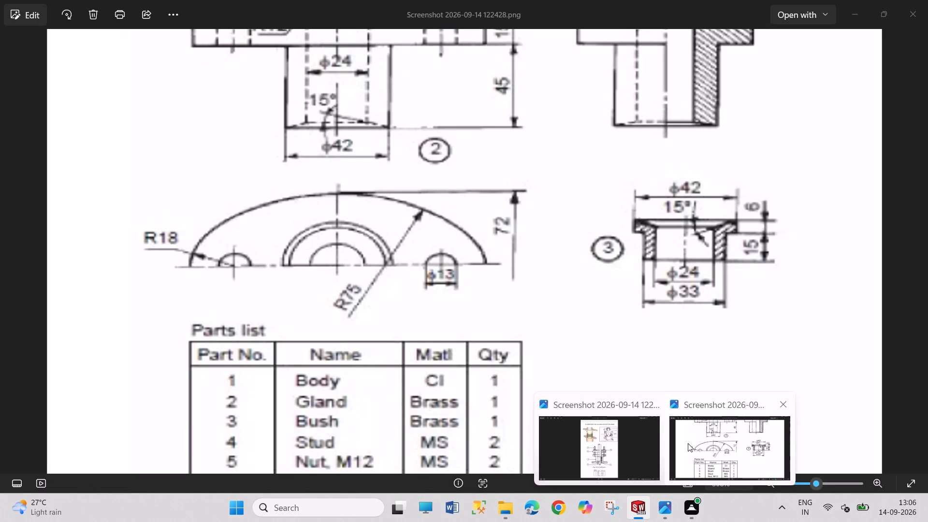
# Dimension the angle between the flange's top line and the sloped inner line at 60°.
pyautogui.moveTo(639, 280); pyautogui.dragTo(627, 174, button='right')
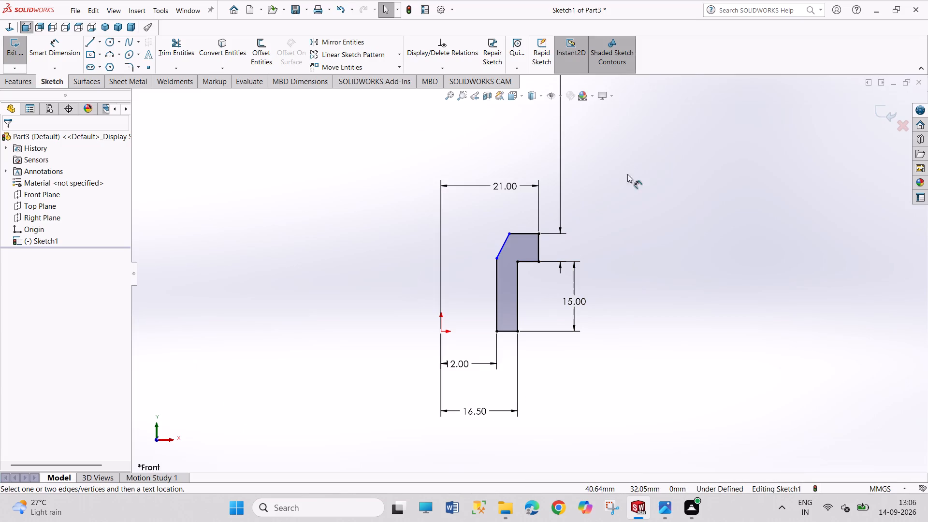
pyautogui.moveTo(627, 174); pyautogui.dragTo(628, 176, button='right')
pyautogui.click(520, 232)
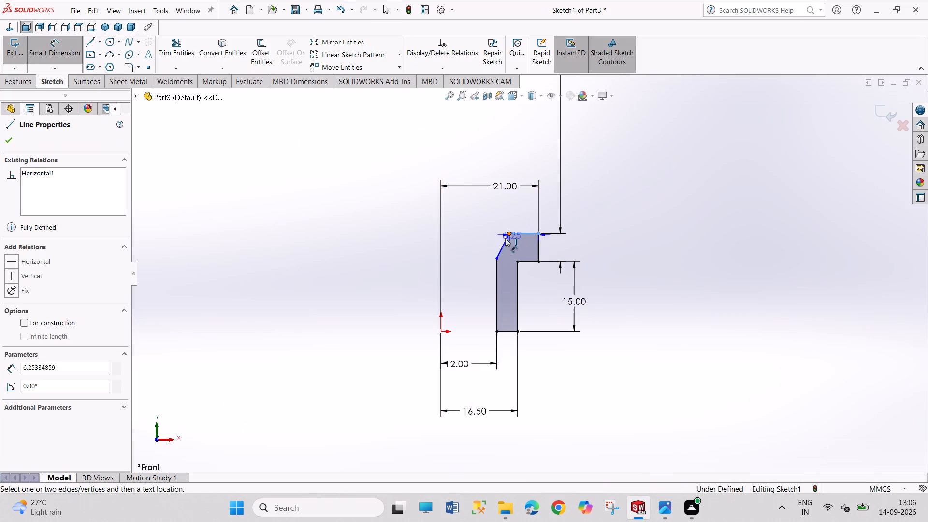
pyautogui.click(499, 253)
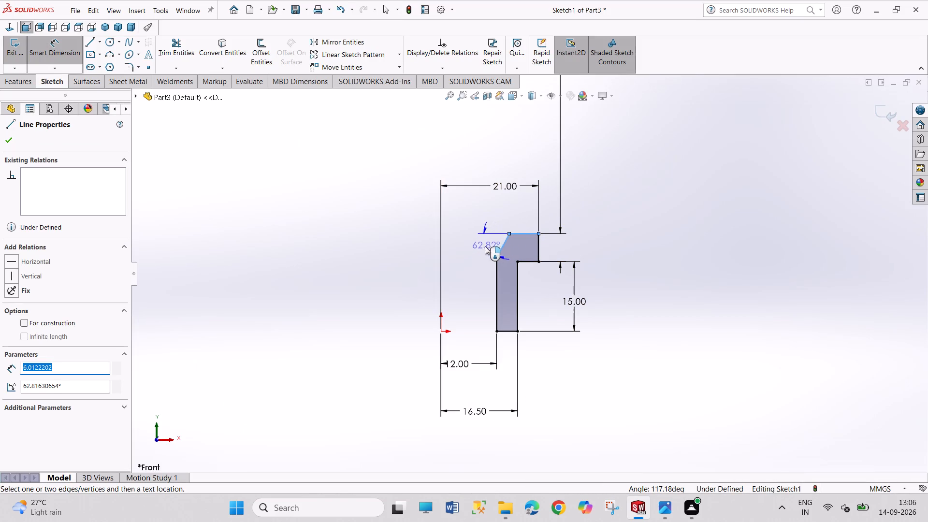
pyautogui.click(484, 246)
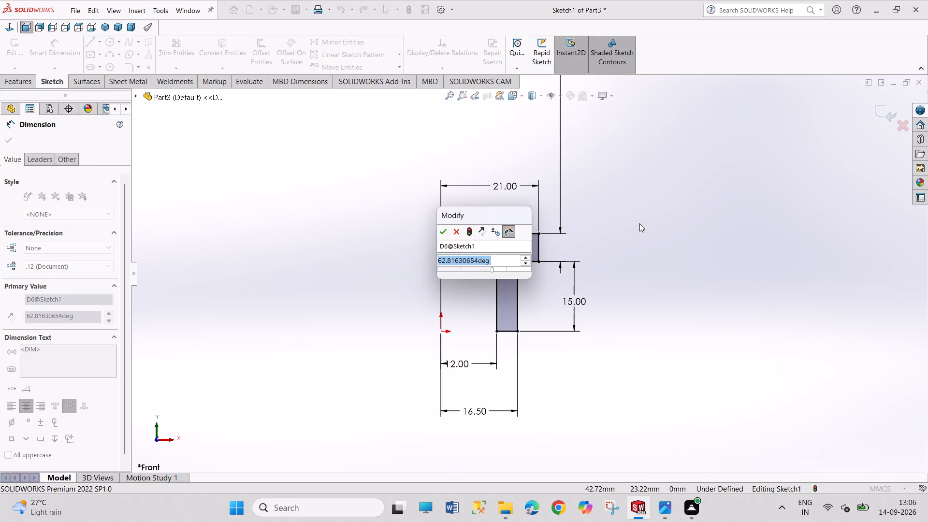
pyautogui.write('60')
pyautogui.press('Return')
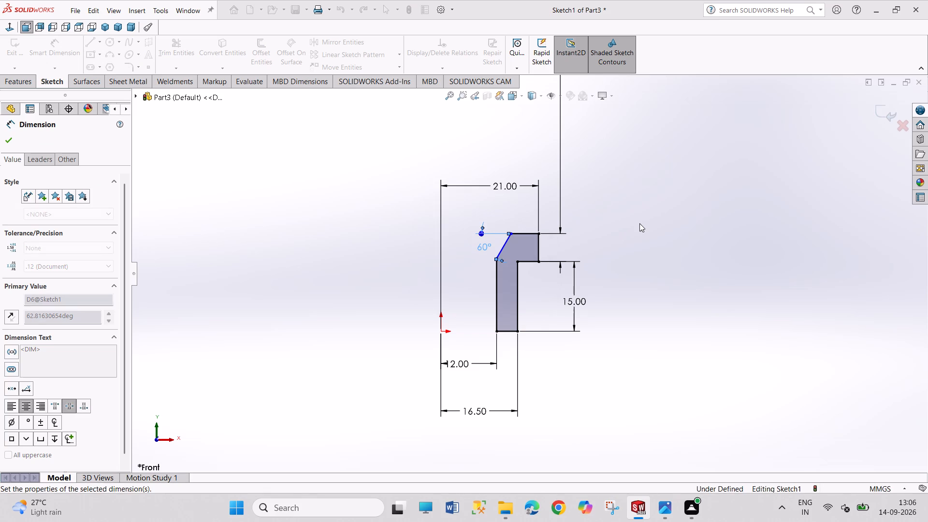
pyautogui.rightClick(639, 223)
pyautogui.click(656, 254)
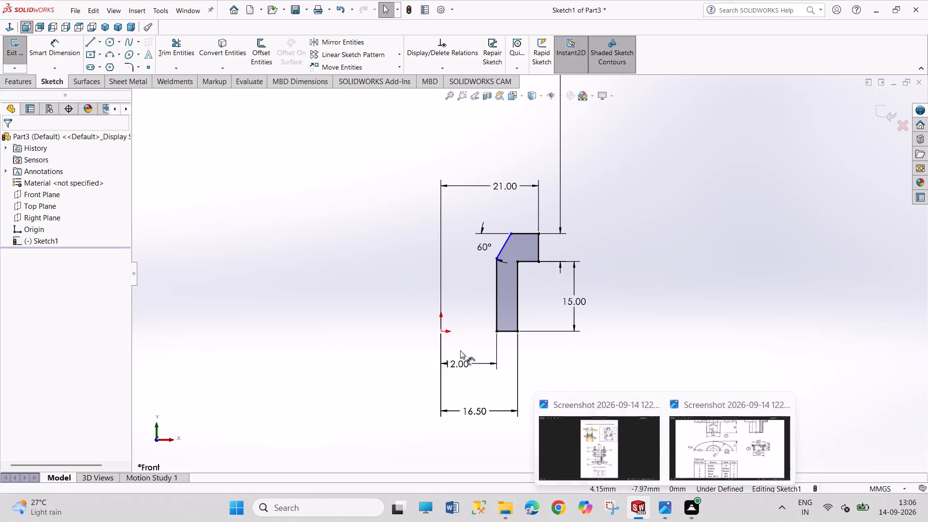
# Set the angle between the flange's top line and the sloped inner line to 45°.
pyautogui.doubleClick(484, 248)
pyautogui.moveTo(492, 248); pyautogui.dragTo(486, 246)
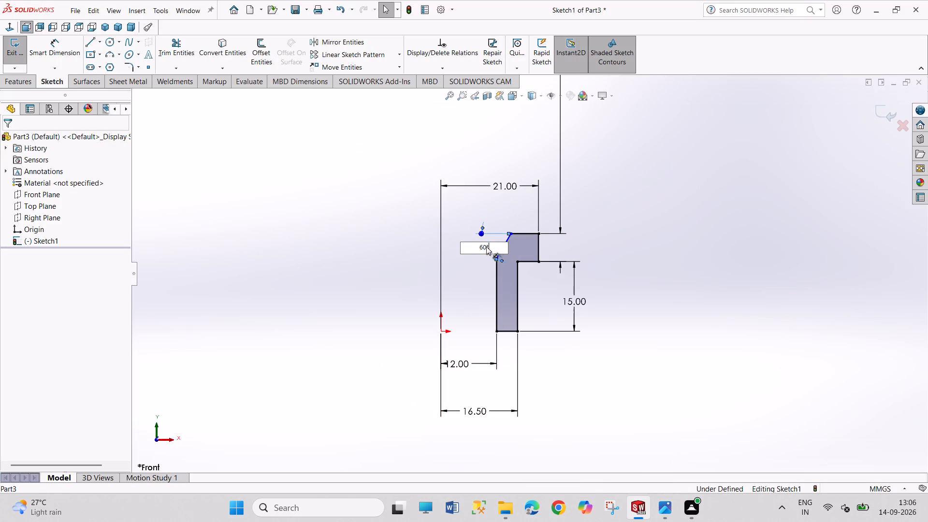
pyautogui.moveTo(486, 246); pyautogui.dragTo(472, 242)
pyautogui.write('45')
pyautogui.press('Return')
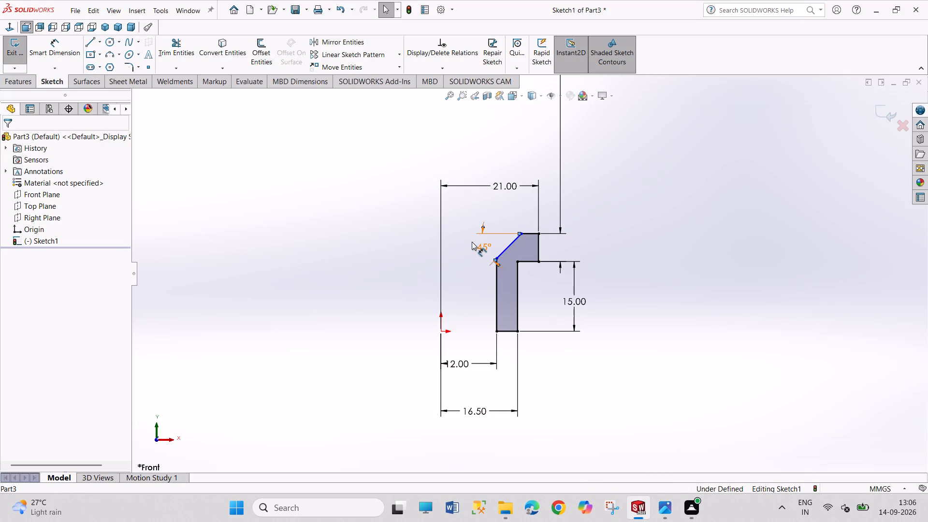
pyautogui.click(641, 218)
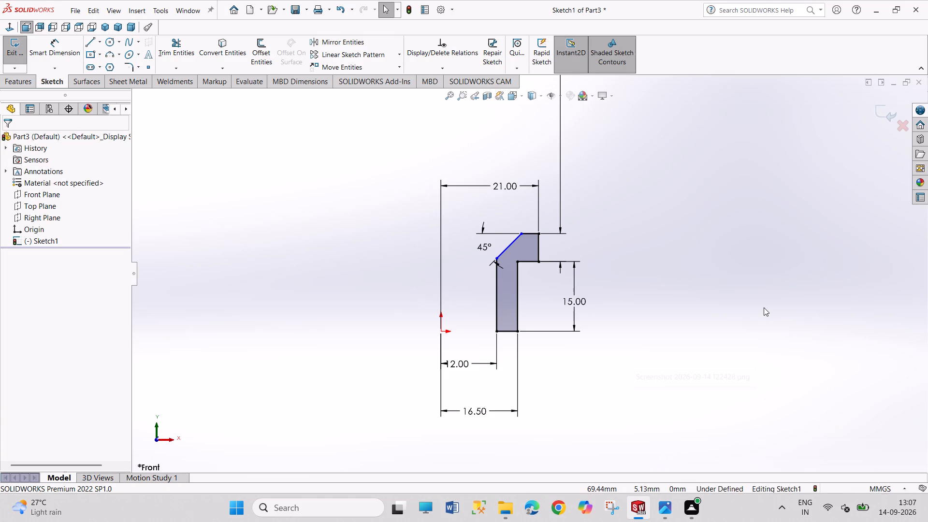
# Move the flange's 6 mm thickness dimension closer to the profile and away from the other dimensions.
pyautogui.moveTo(672, 252); pyautogui.dragTo(703, 366)
pyautogui.scroll(-2, 669, 285)
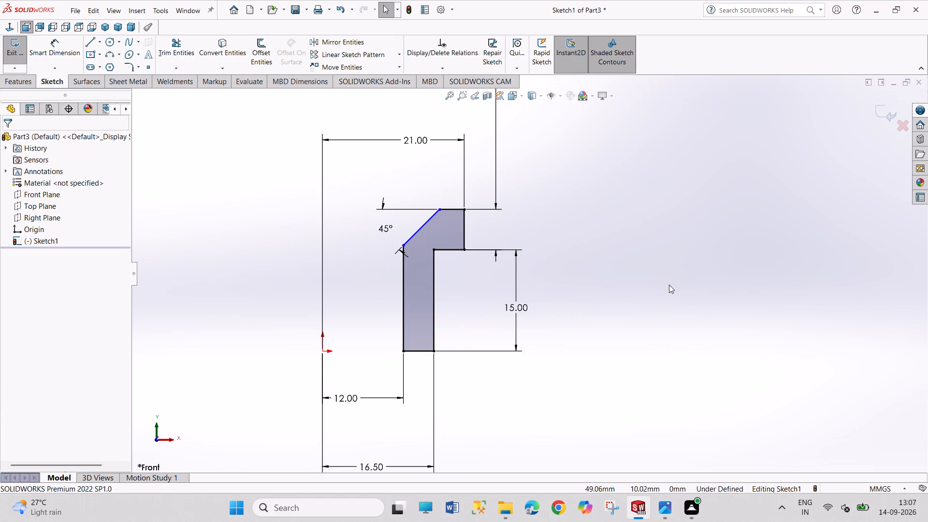
pyautogui.scroll(8, 669, 285)
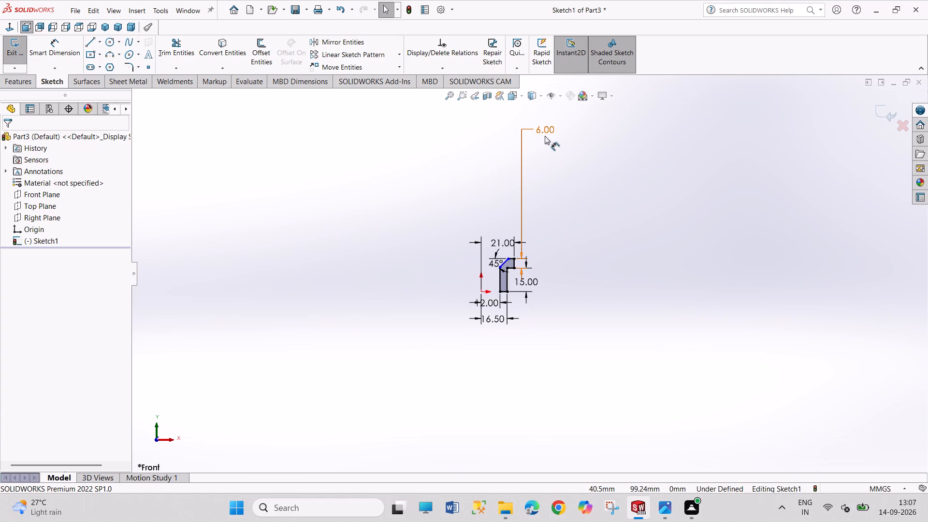
pyautogui.moveTo(544, 136); pyautogui.dragTo(584, 215)
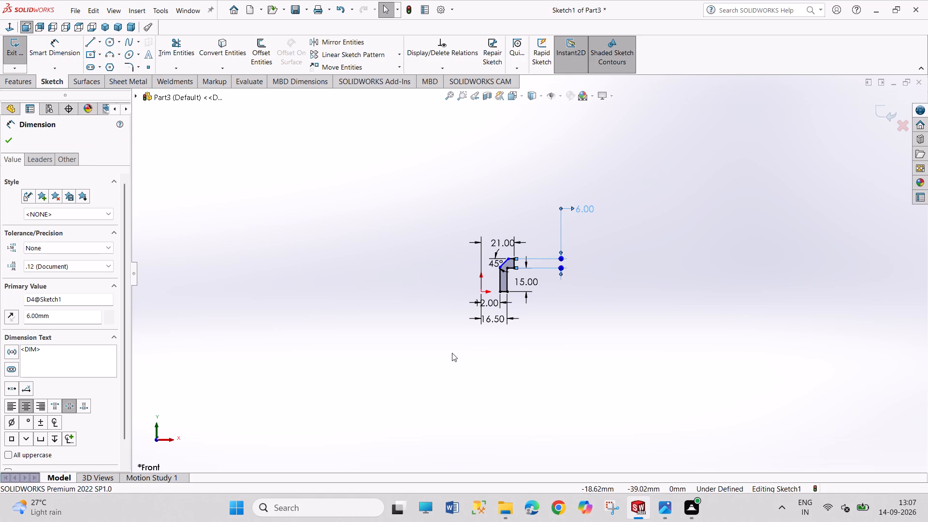
pyautogui.moveTo(451, 353); pyautogui.dragTo(451, 366)
pyautogui.scroll(3, 412, 286)
pyautogui.scroll(-4, 467, 284)
pyautogui.scroll(-5, 684, 248)
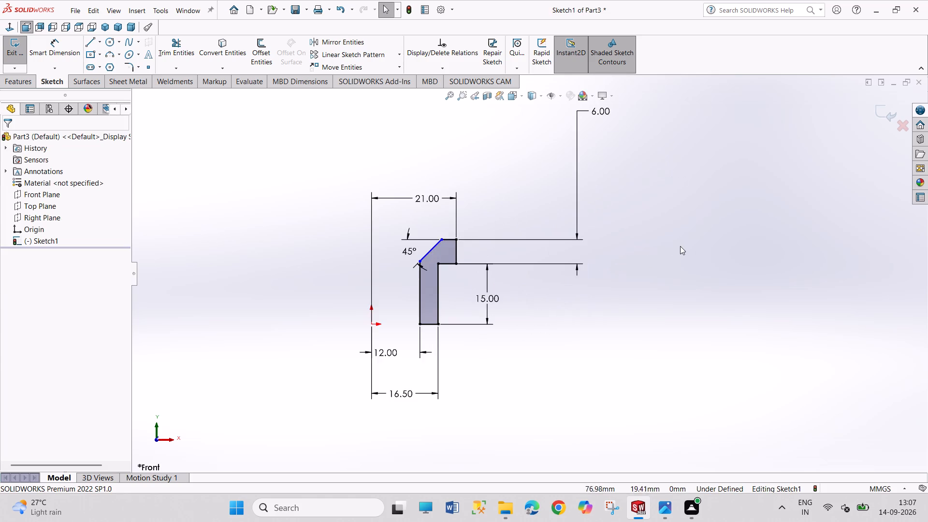
# Nudge the sloped line's lower end point to about 15.9 mm above the origin.
pyautogui.scroll(-3, 562, 244)
pyautogui.moveTo(308, 279); pyautogui.dragTo(320, 277)
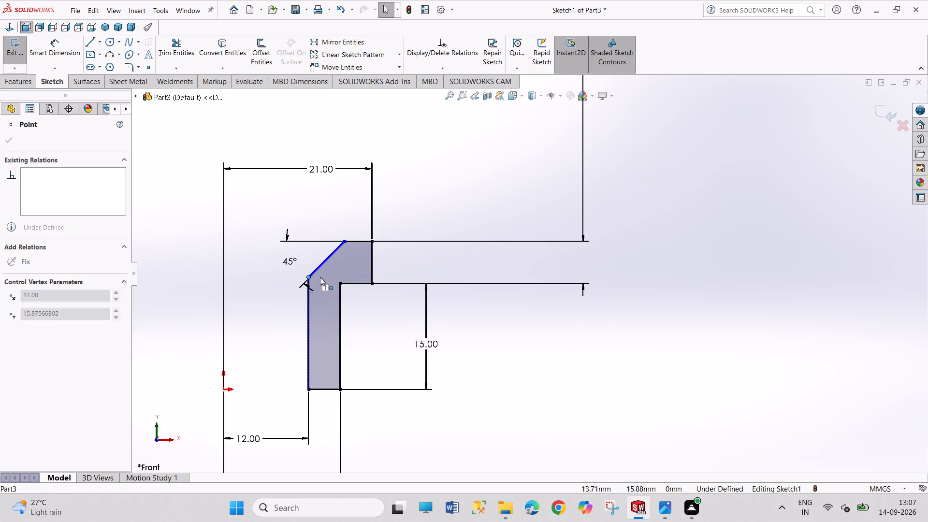
pyautogui.moveTo(320, 277); pyautogui.dragTo(319, 277)
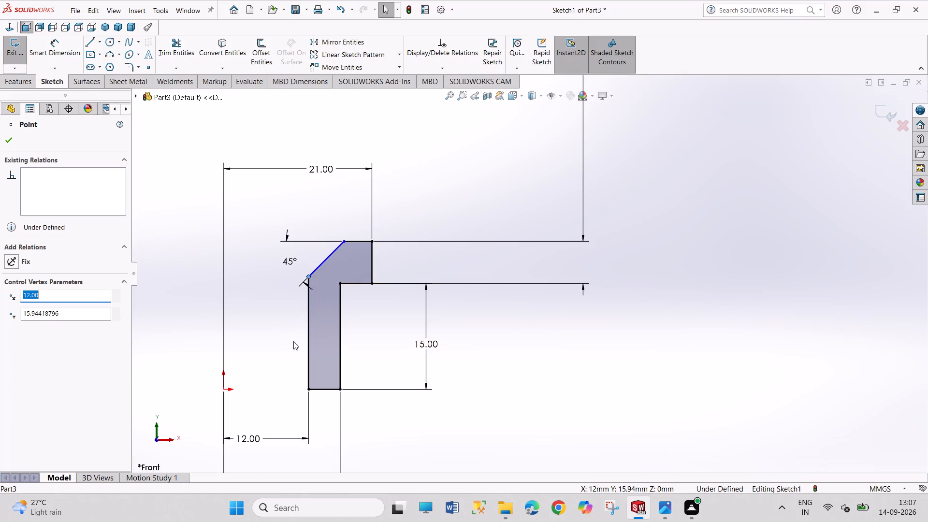
# Delete the 45° angle dimension between the flange's top line and the sloped inner line.
pyautogui.scroll(-2, 293, 341)
pyautogui.scroll(3, 293, 341)
pyautogui.scroll(2, 383, 334)
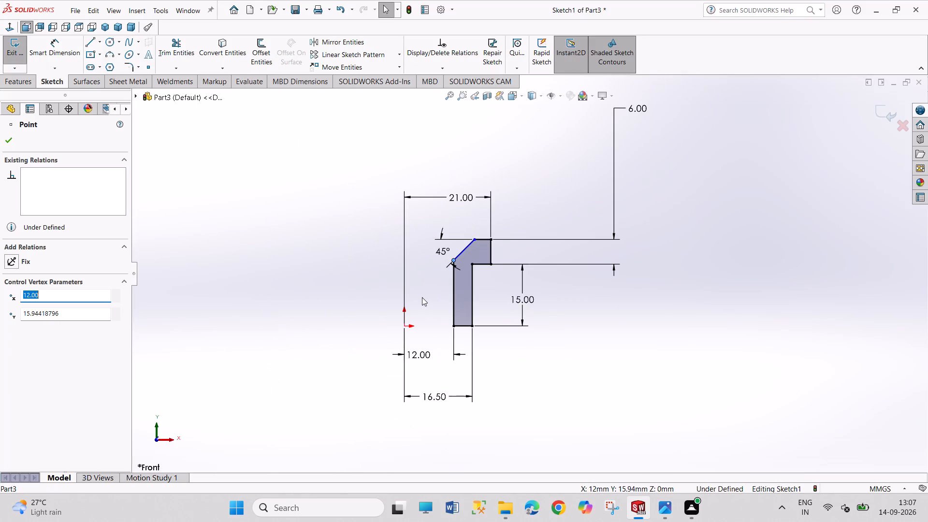
pyautogui.rightClick(445, 249)
pyautogui.click(494, 384)
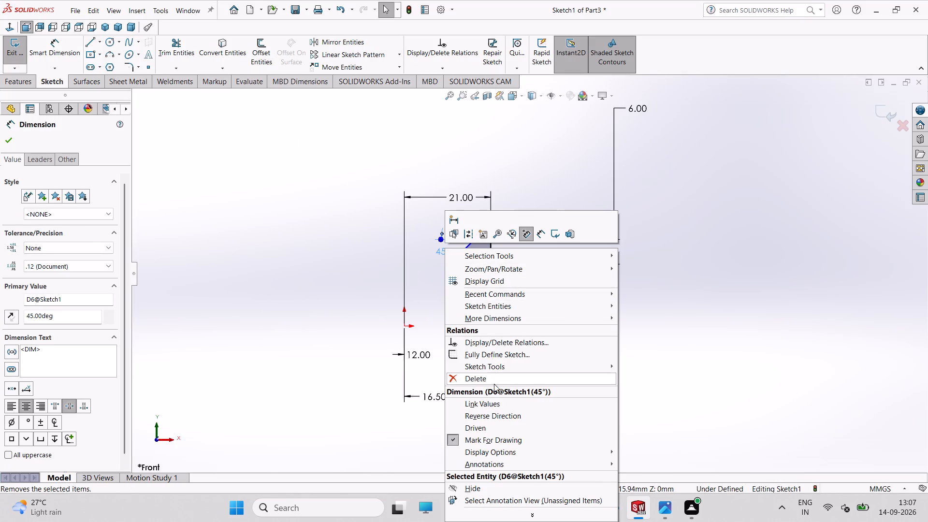
# Dimension the angle between the flange's top line and the sloped inner line again at 45°.
pyautogui.moveTo(588, 377); pyautogui.dragTo(556, 256, button='right')
pyautogui.click(486, 239)
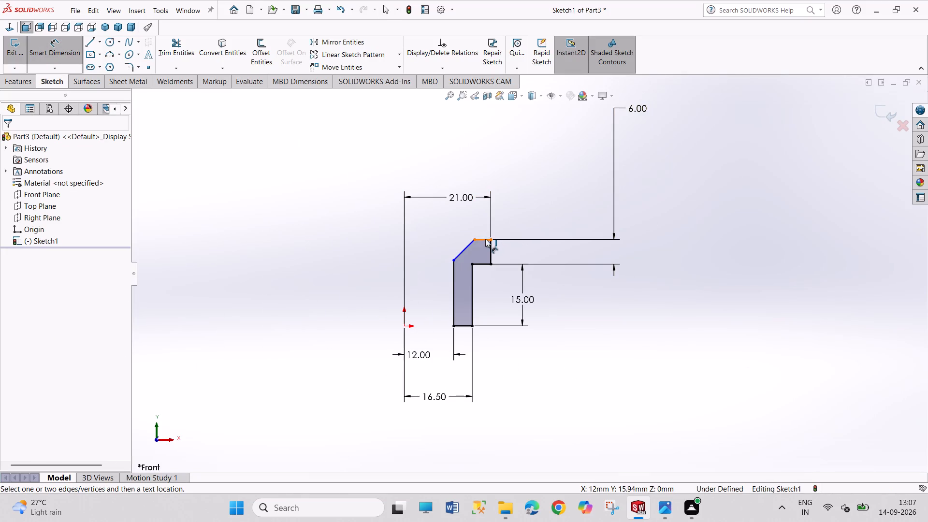
pyautogui.click(461, 250)
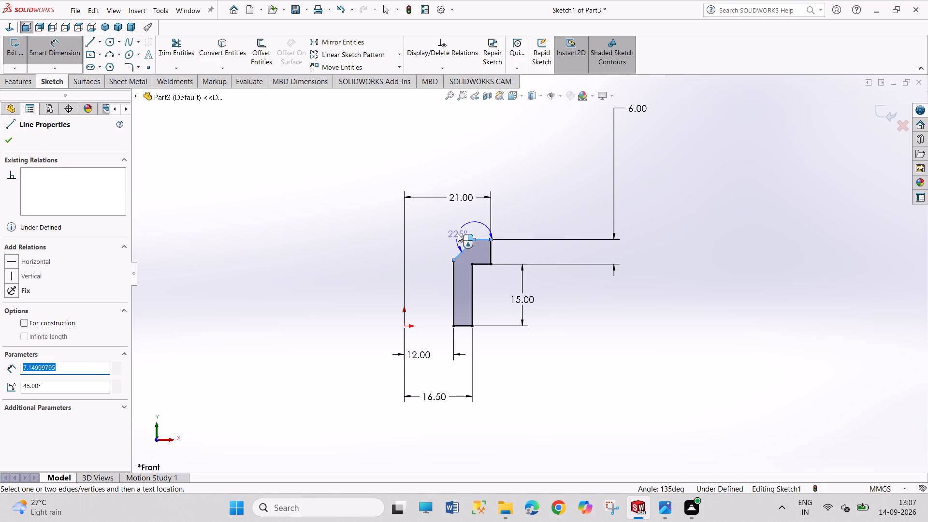
pyautogui.click(453, 247)
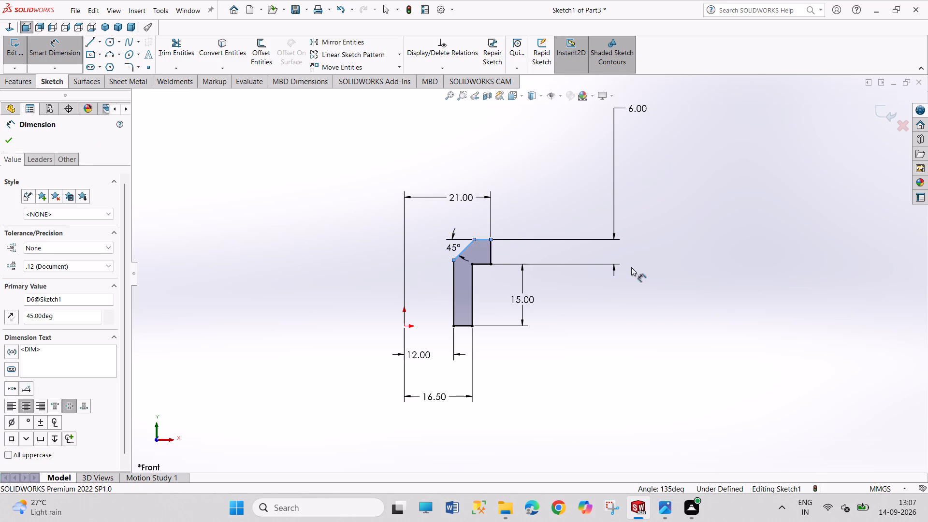
pyautogui.click(409, 232)
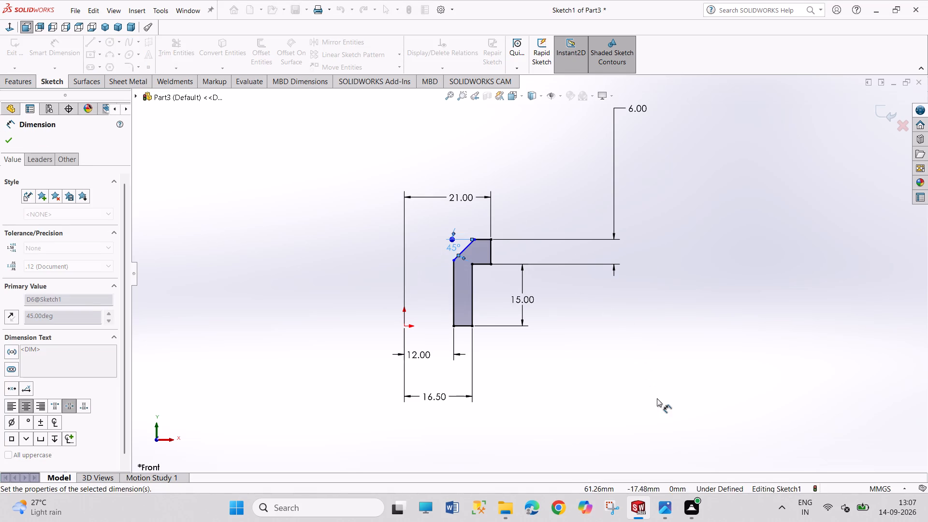
# Dimension the sloped line's upper end point at 1 mm horizontally from the origin.
pyautogui.moveTo(657, 399); pyautogui.dragTo(621, 260, button='right')
pyautogui.moveTo(667, 424); pyautogui.dragTo(614, 207, button='right')
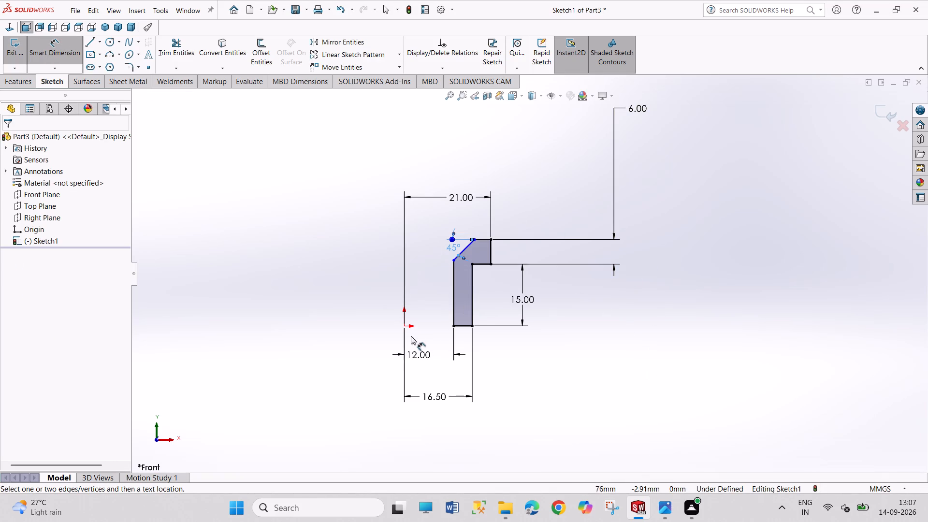
pyautogui.click(403, 326)
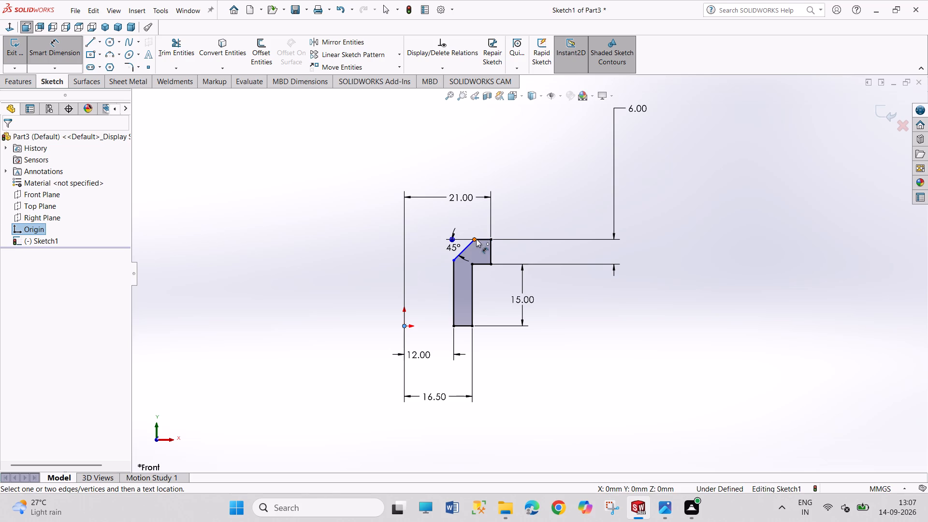
pyautogui.click(476, 239)
pyautogui.click(433, 154)
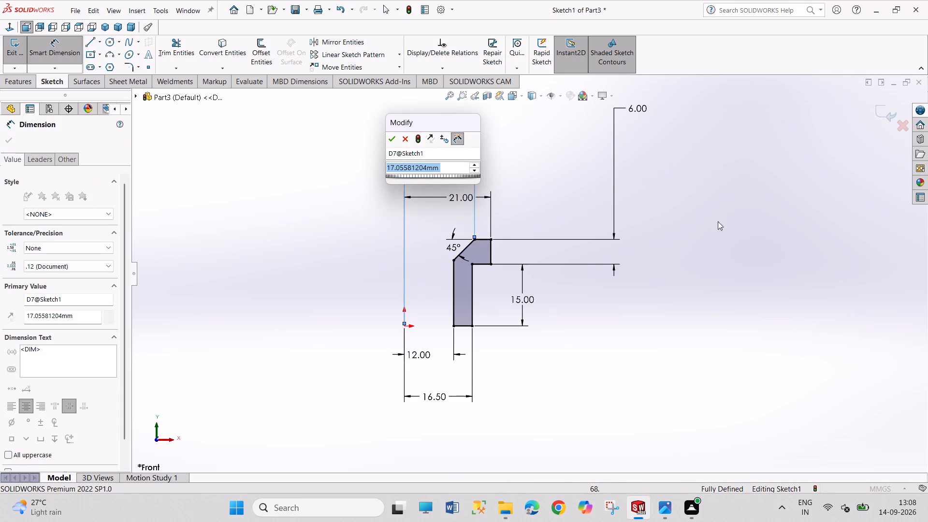
pyautogui.press('1')
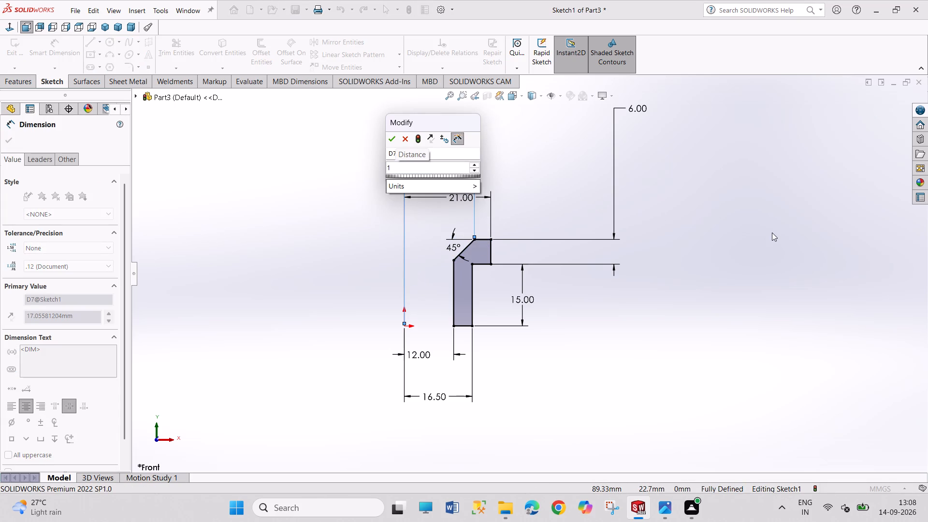
pyautogui.press('Return')
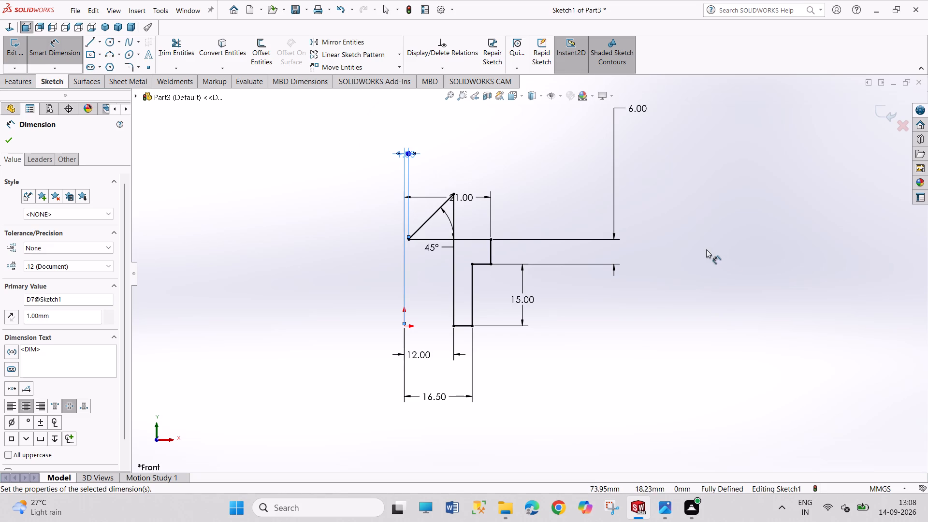
pyautogui.rightClick(705, 249)
pyautogui.click(719, 284)
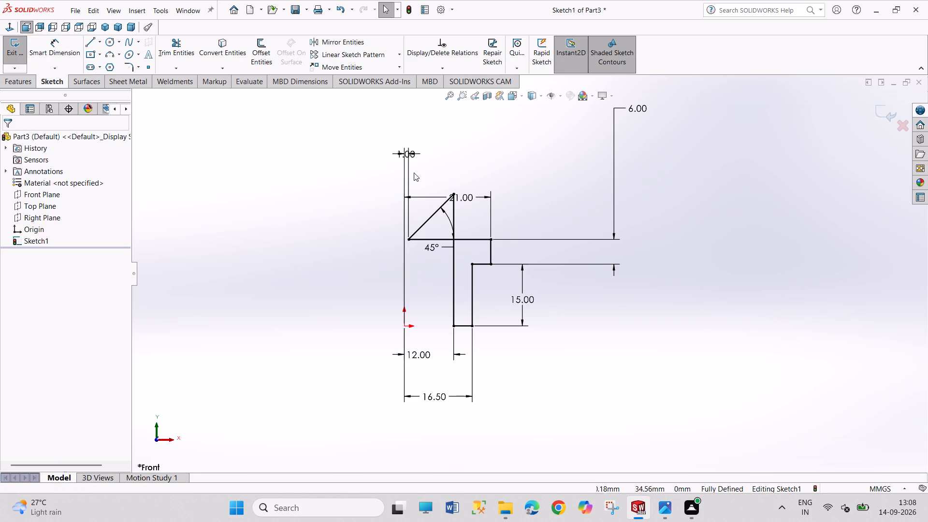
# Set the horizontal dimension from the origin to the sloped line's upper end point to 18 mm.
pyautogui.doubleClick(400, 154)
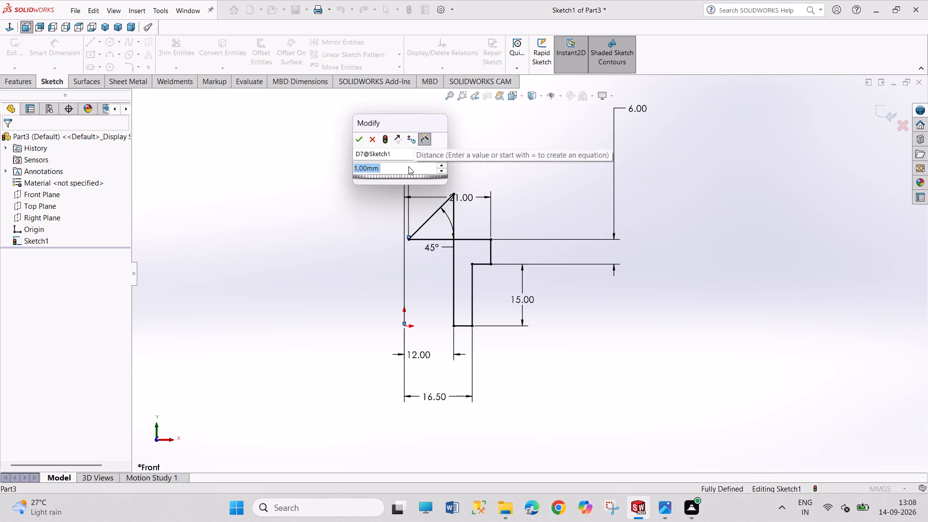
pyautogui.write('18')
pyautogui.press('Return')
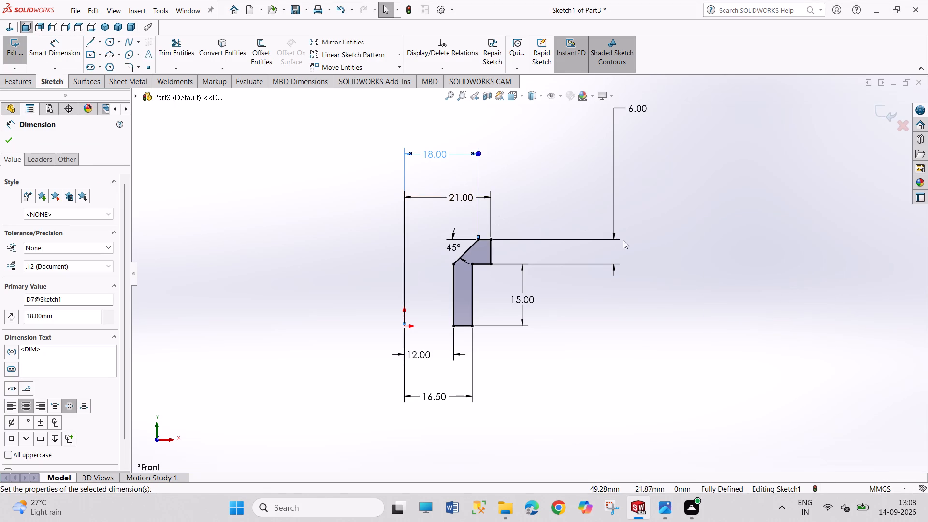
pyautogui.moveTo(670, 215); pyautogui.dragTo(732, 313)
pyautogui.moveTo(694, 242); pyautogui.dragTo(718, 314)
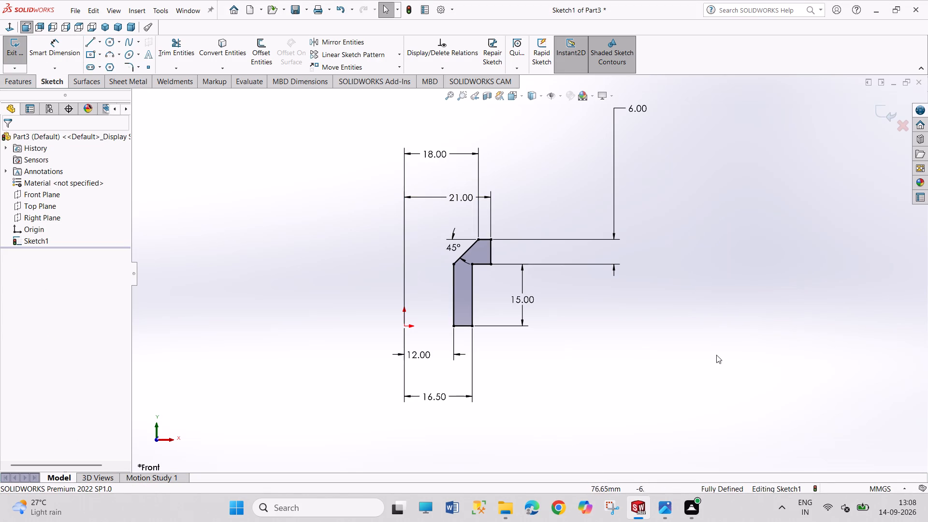
# Set the horizontal dimension from the origin to the sloped line's upper end point to 16.5 mm and exit the sketch.
pyautogui.doubleClick(432, 152)
pyautogui.moveTo(444, 155); pyautogui.dragTo(418, 150)
pyautogui.write('16.5')
pyautogui.press('Return')
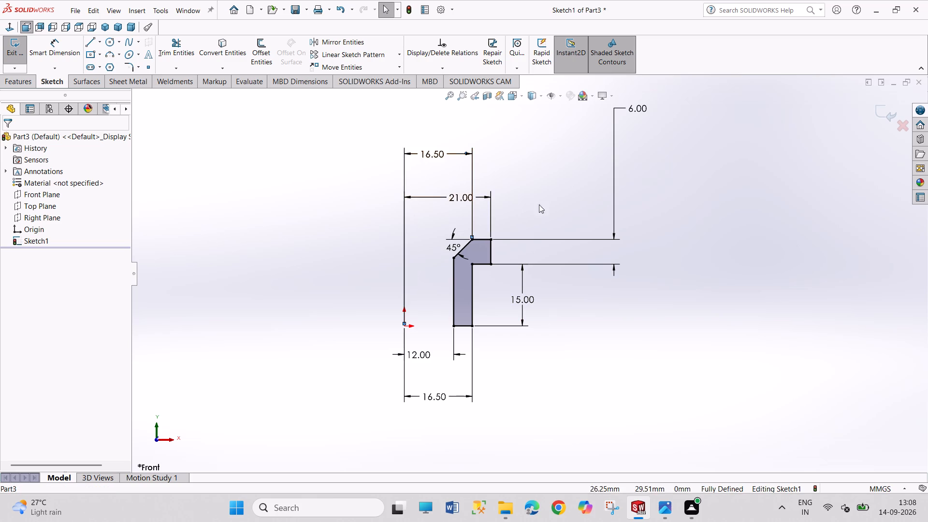
pyautogui.moveTo(692, 171); pyautogui.dragTo(714, 277)
pyautogui.moveTo(687, 179); pyautogui.dragTo(730, 286)
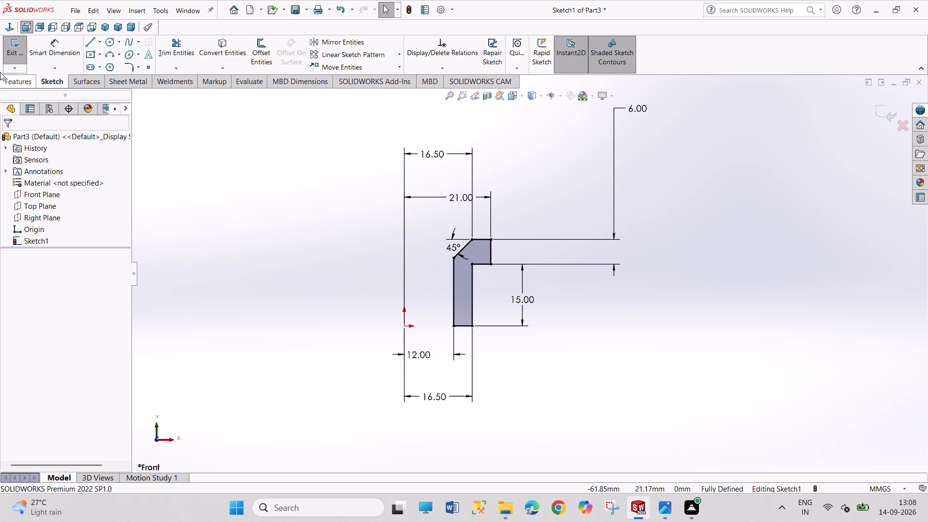
pyautogui.click(10, 57)
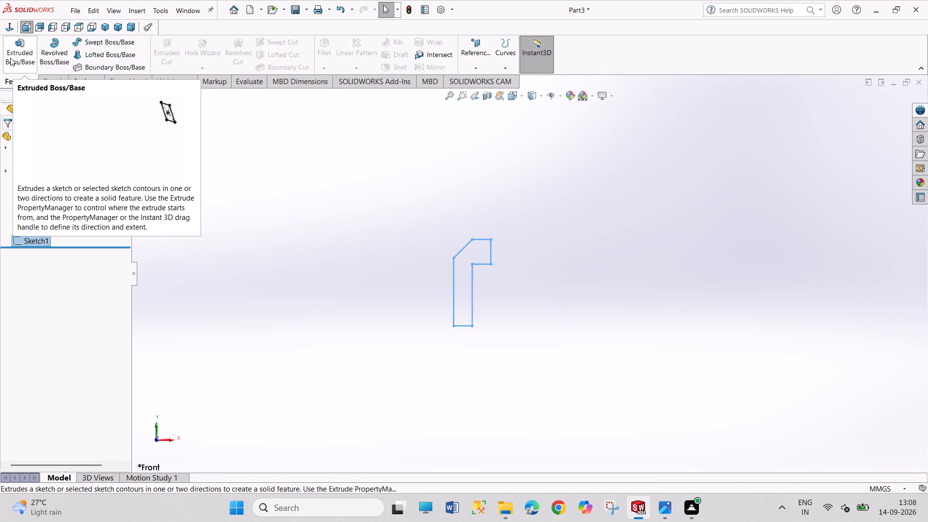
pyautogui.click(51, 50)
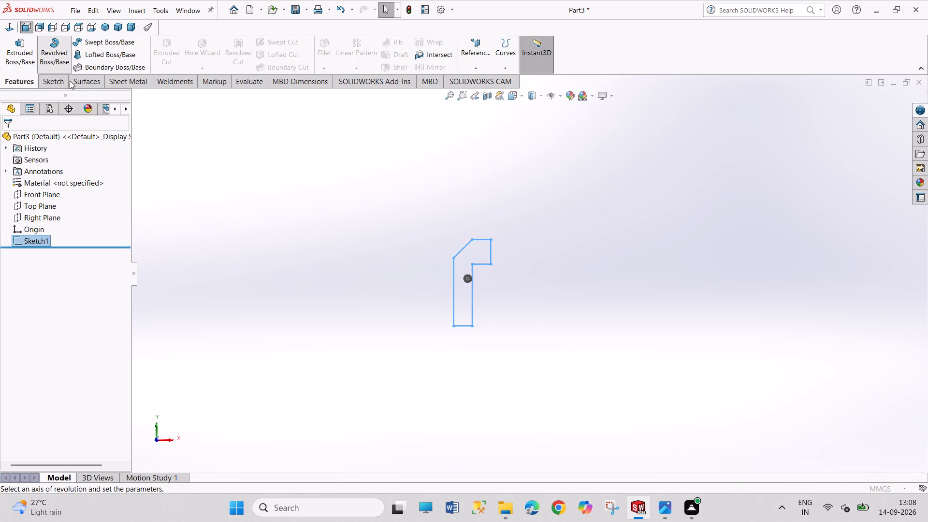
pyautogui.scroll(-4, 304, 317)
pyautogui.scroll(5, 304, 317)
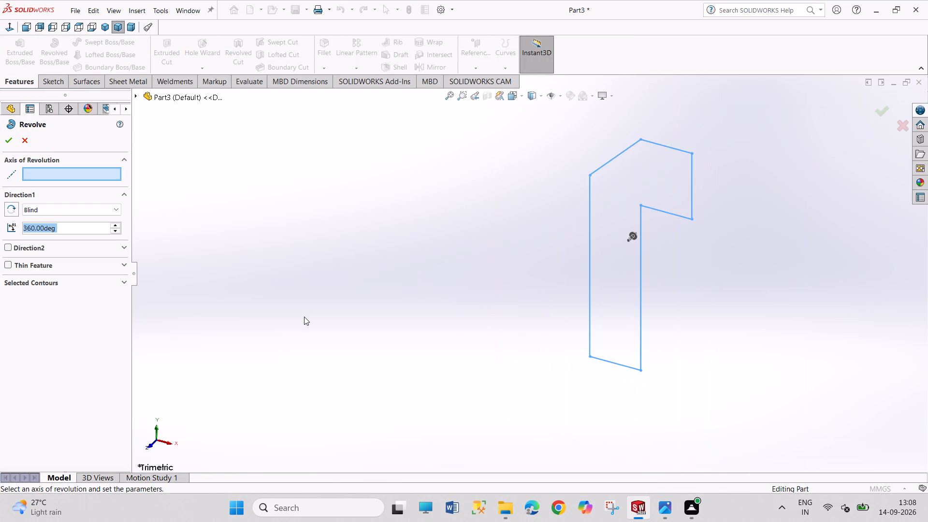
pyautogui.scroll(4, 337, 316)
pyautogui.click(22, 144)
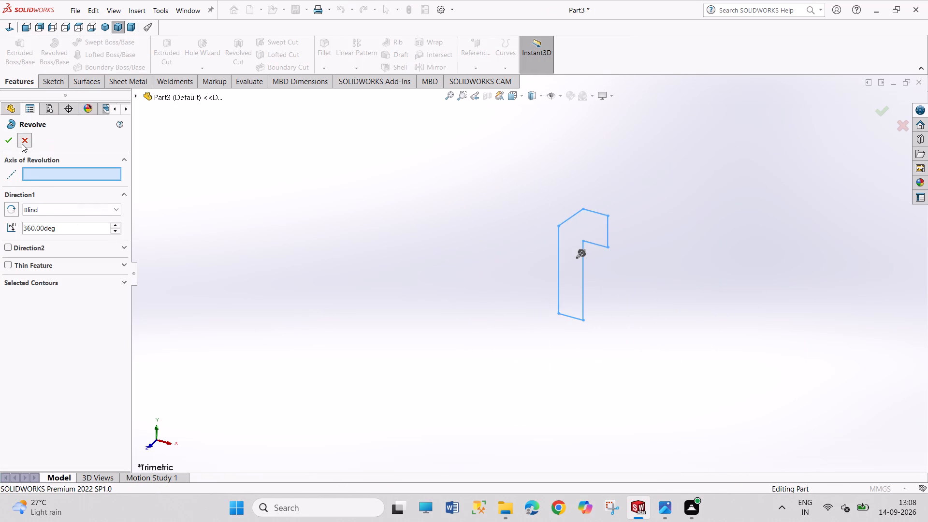
# Reopen the bush profile sketch and add a vertical centerline about 24.3 mm long upward from the origin, leaving the sketch when done.
pyautogui.rightClick(571, 316)
pyautogui.click(581, 285)
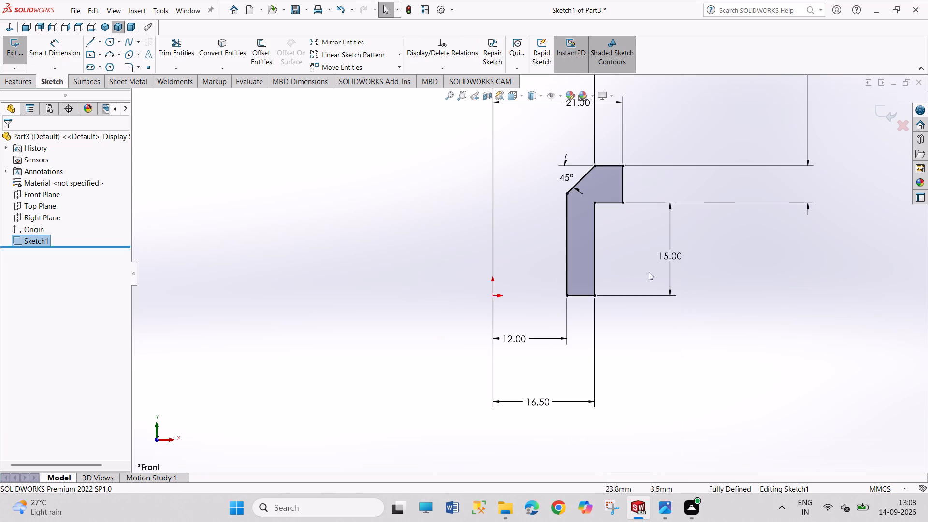
pyautogui.moveTo(720, 282); pyautogui.dragTo(755, 363)
pyautogui.click(100, 41)
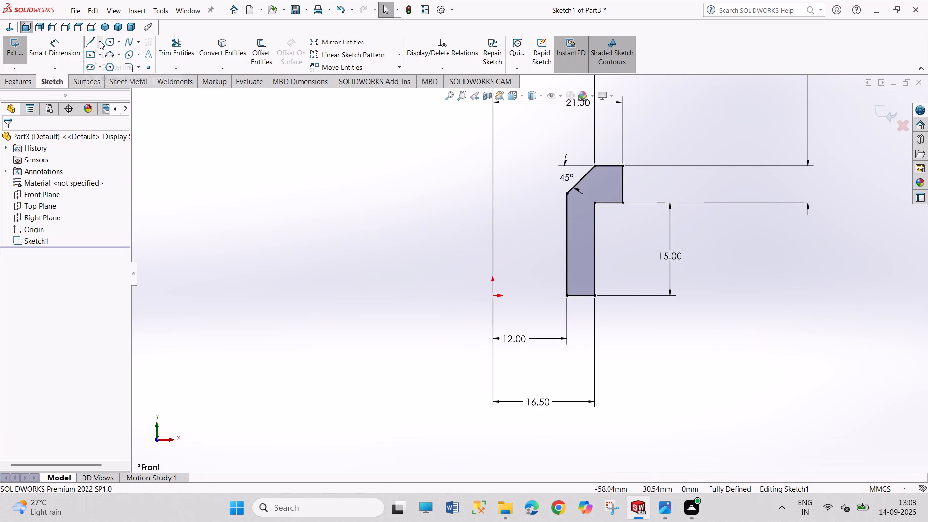
pyautogui.click(116, 64)
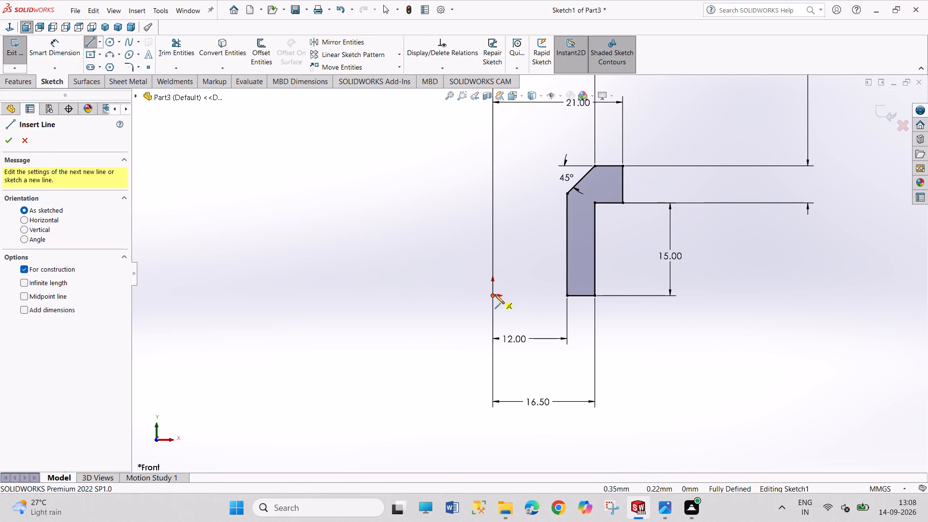
pyautogui.click(494, 295)
pyautogui.click(494, 145)
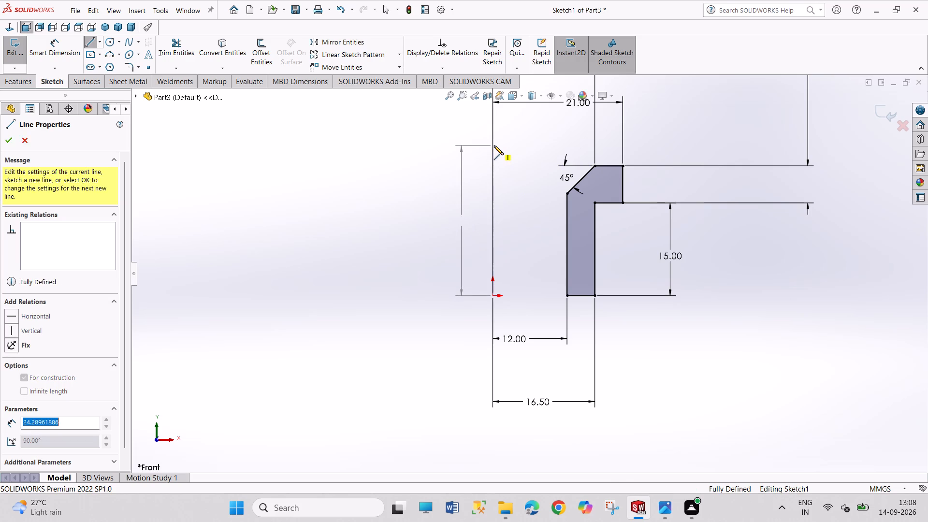
pyautogui.rightClick(508, 146)
pyautogui.click(519, 150)
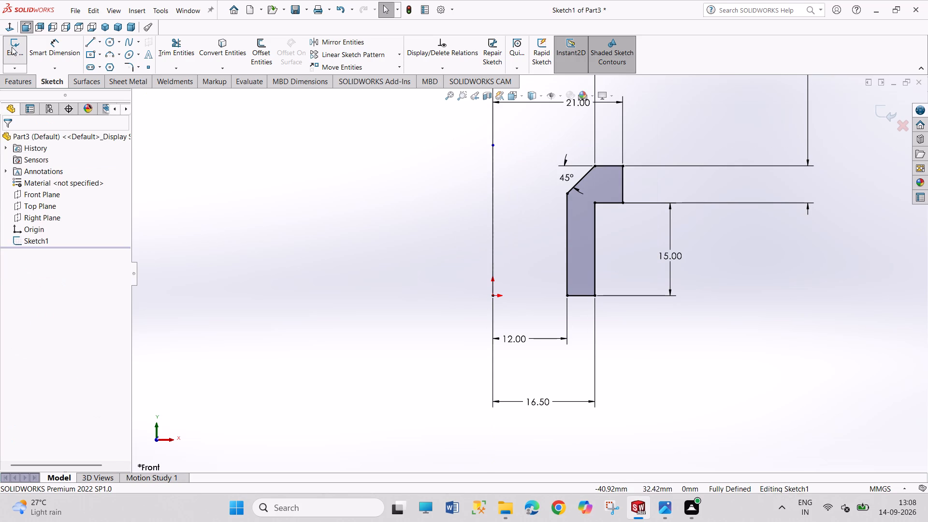
pyautogui.click(12, 48)
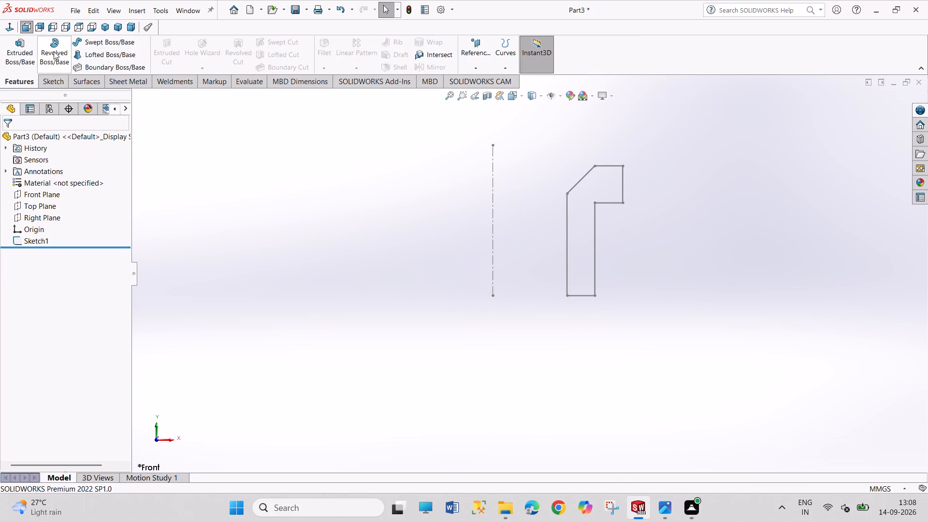
# Revolve the bush profile sketch 360° about the vertical centerline to form the solid flanged bush.
pyautogui.click(52, 52)
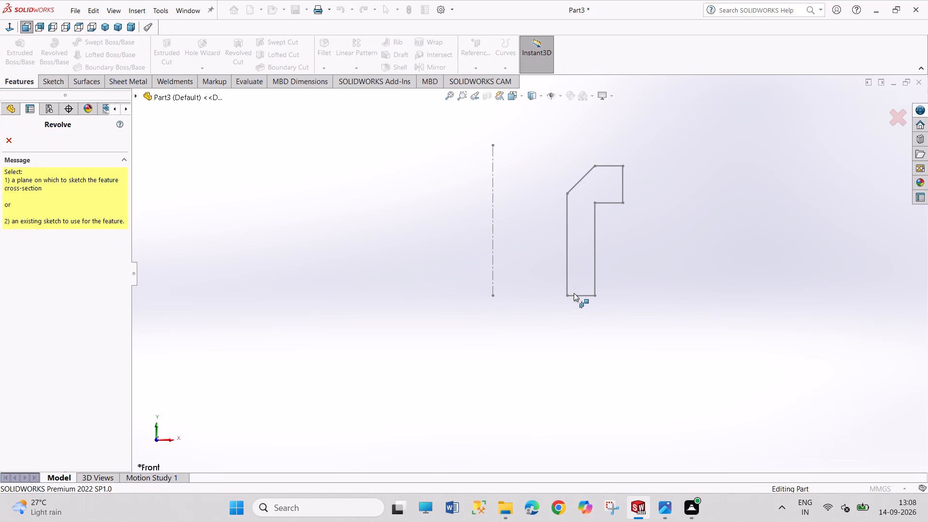
pyautogui.click(574, 293)
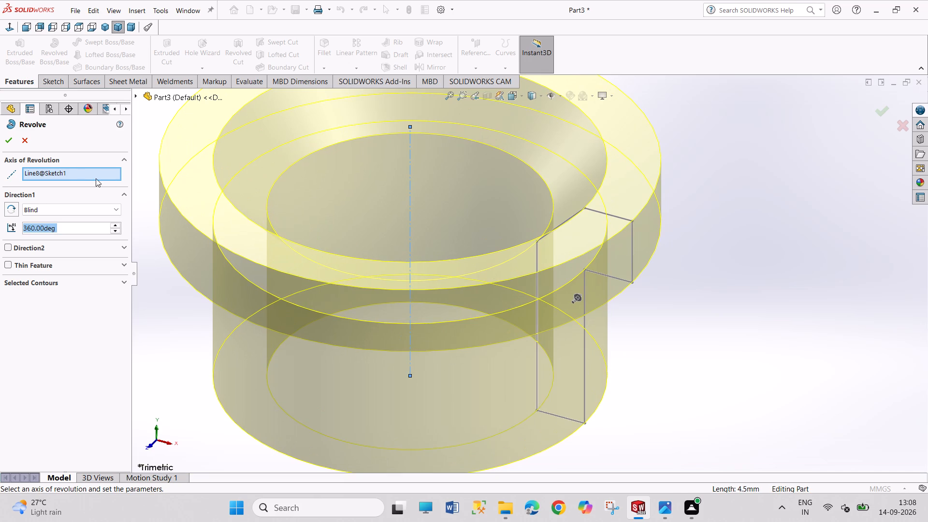
pyautogui.click(8, 137)
pyautogui.scroll(-4, 469, 206)
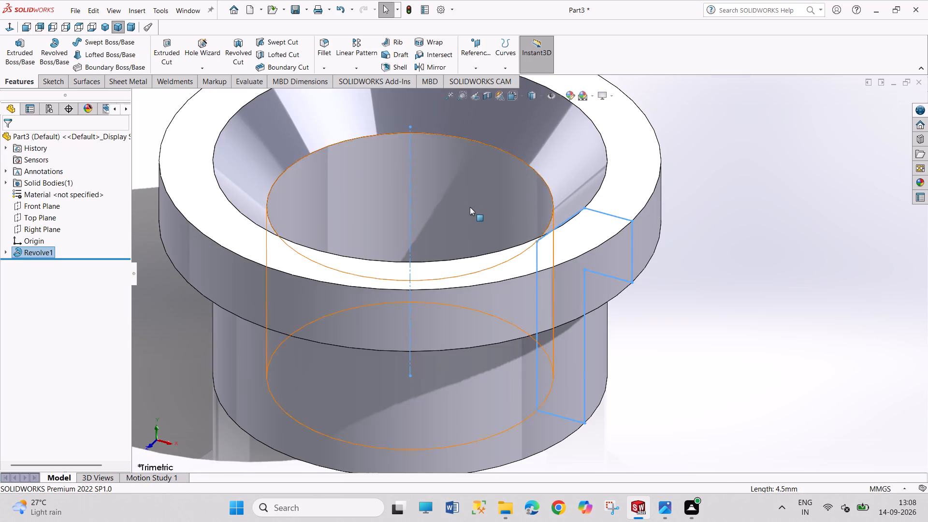
pyautogui.scroll(-1, 470, 207)
pyautogui.scroll(8, 470, 207)
pyautogui.moveTo(638, 190); pyautogui.dragTo(703, 376)
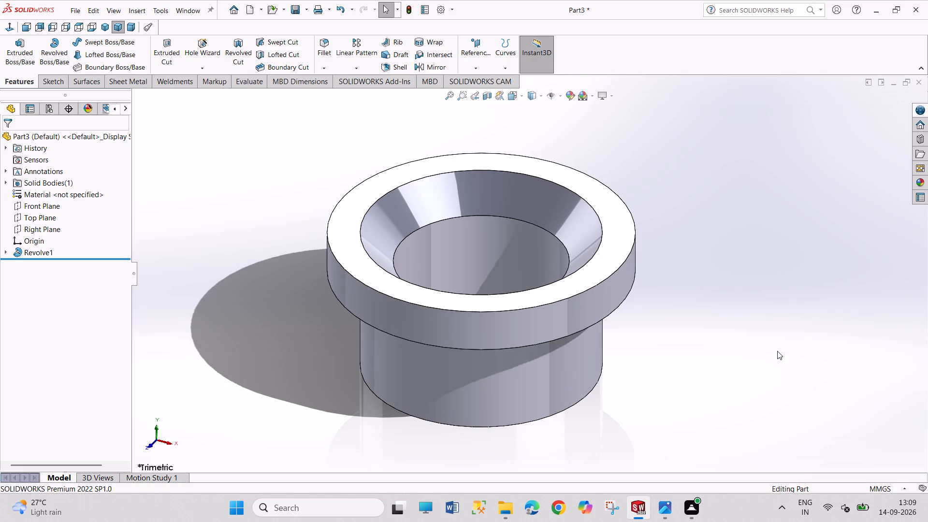
# Save the part as BUSH 14 in the same folder as BODY 14.
pyautogui.hotkey('ctrl', 's')
pyautogui.write('NU')
pyautogui.write('SH')
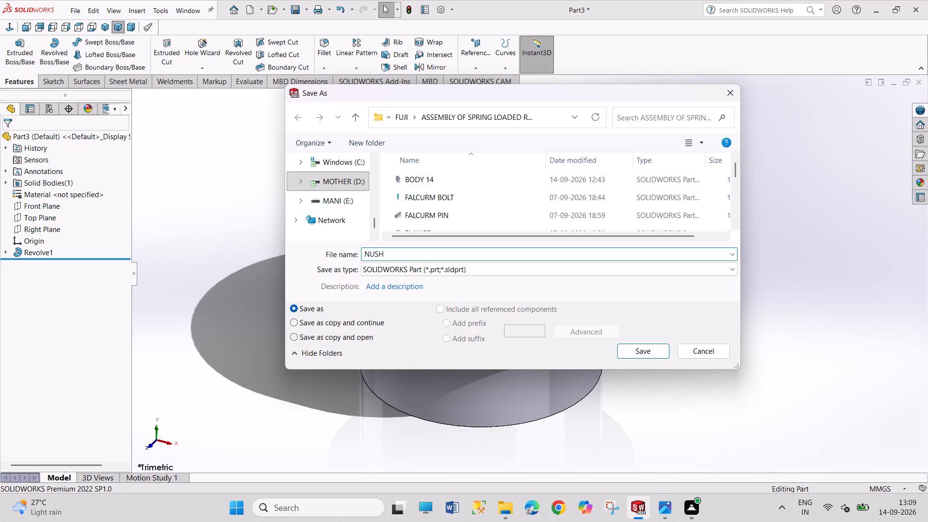
pyautogui.press('BackSpace')
pyautogui.press('BackSpace')
pyautogui.press('BackSpace')
pyautogui.press('BackSpace')
pyautogui.press('BackSpace')
pyautogui.press('BackSpace')
pyautogui.press('BackSpace')
pyautogui.press('BackSpace')
pyautogui.press('BackSpace')
pyautogui.press('BackSpace')
pyautogui.write('BUSH')
pyautogui.press('space')
pyautogui.write('14')
pyautogui.press('Return')
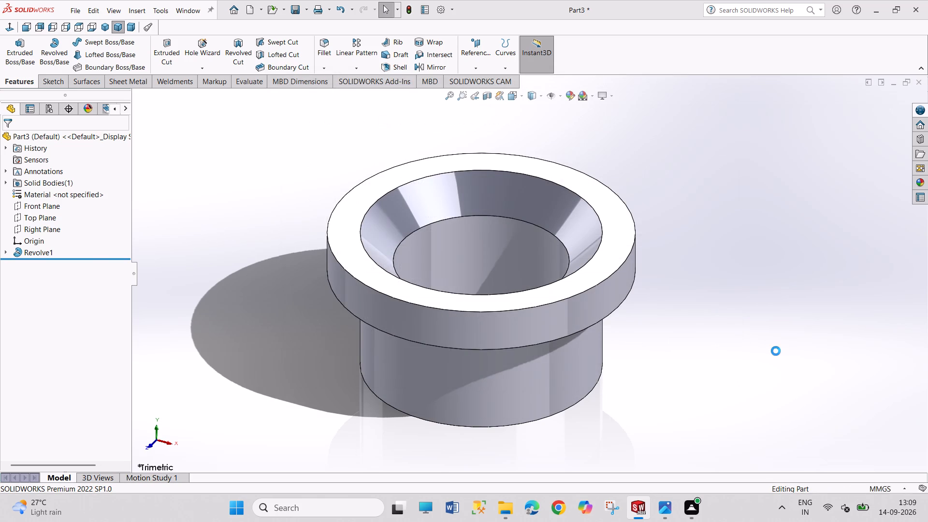
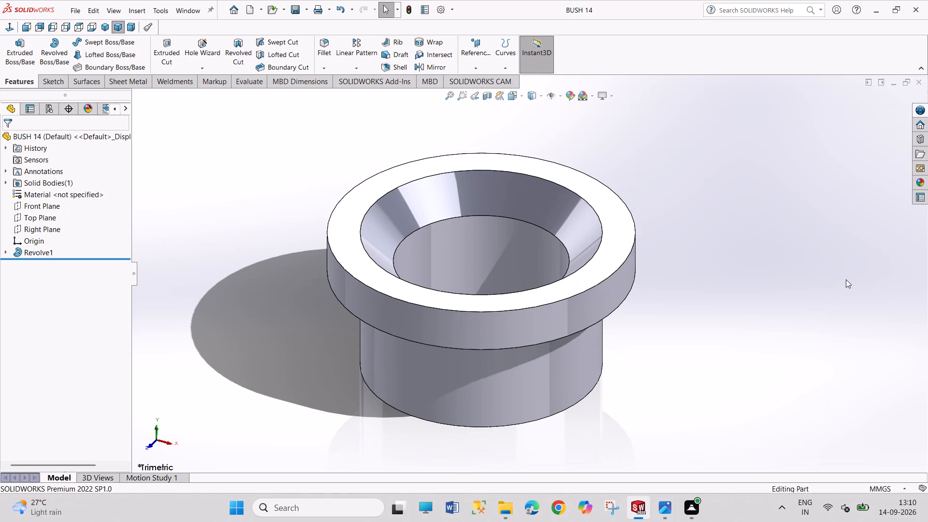
# Apply the pastel orange-tan colour from the pastels palette to the whole BUSH 14 part and save it.
pyautogui.moveTo(740, 249); pyautogui.dragTo(754, 363)
pyautogui.rightClick(531, 367)
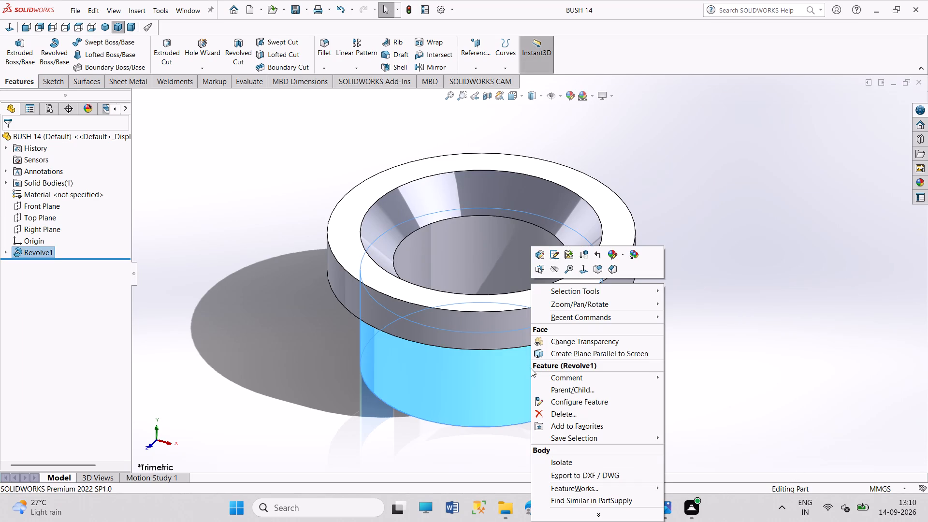
pyautogui.click(622, 253)
pyautogui.click(623, 305)
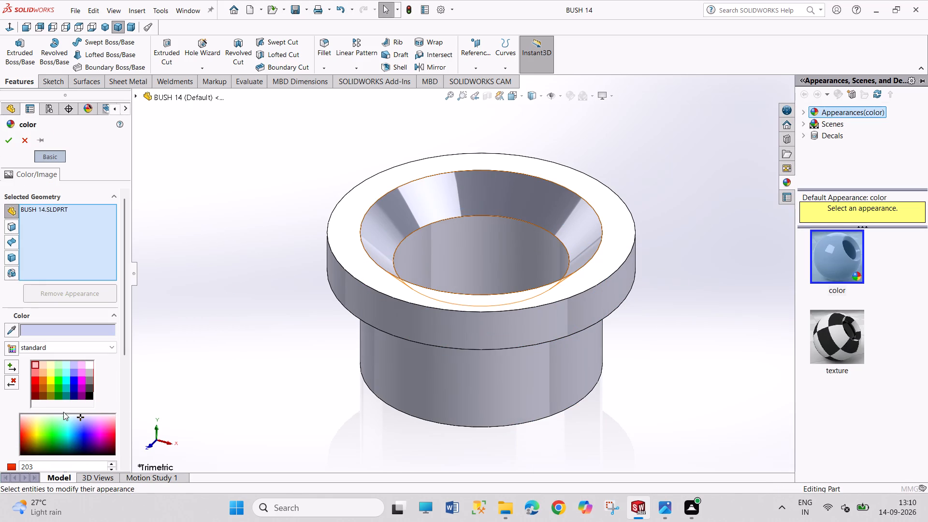
pyautogui.click(87, 347)
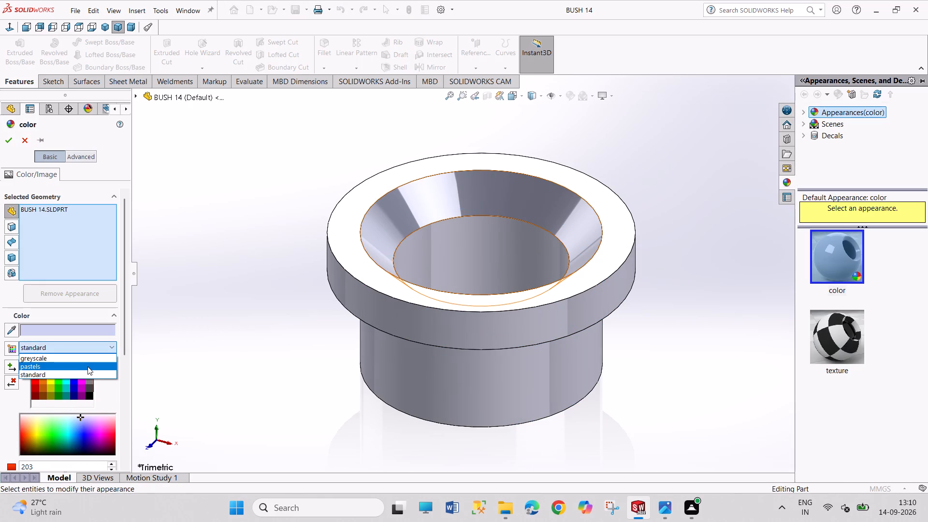
pyautogui.click(87, 366)
pyautogui.click(41, 365)
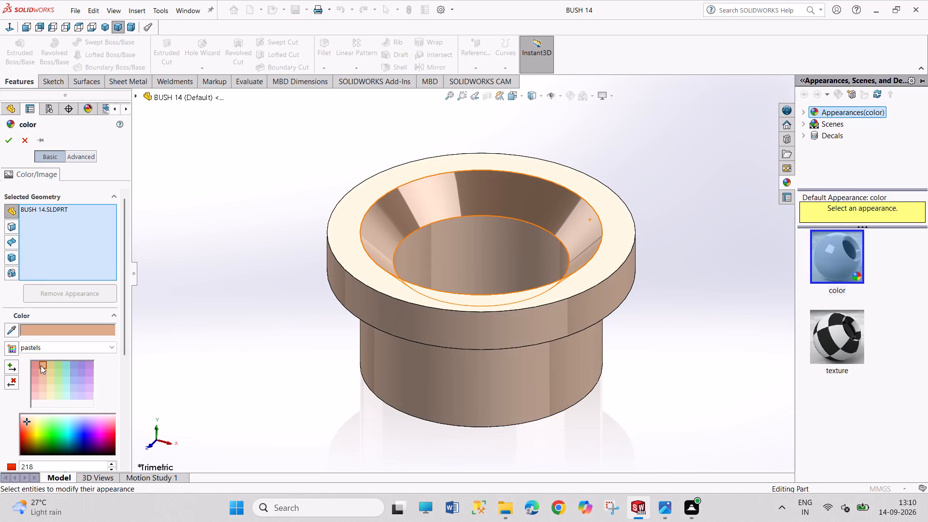
pyautogui.click(10, 143)
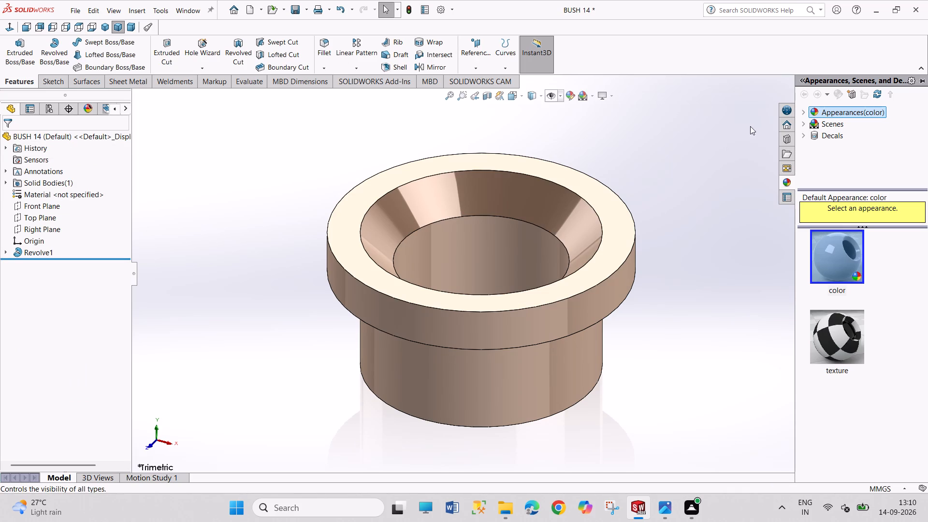
pyautogui.moveTo(691, 151); pyautogui.dragTo(720, 229)
pyautogui.moveTo(687, 190); pyautogui.dragTo(720, 265)
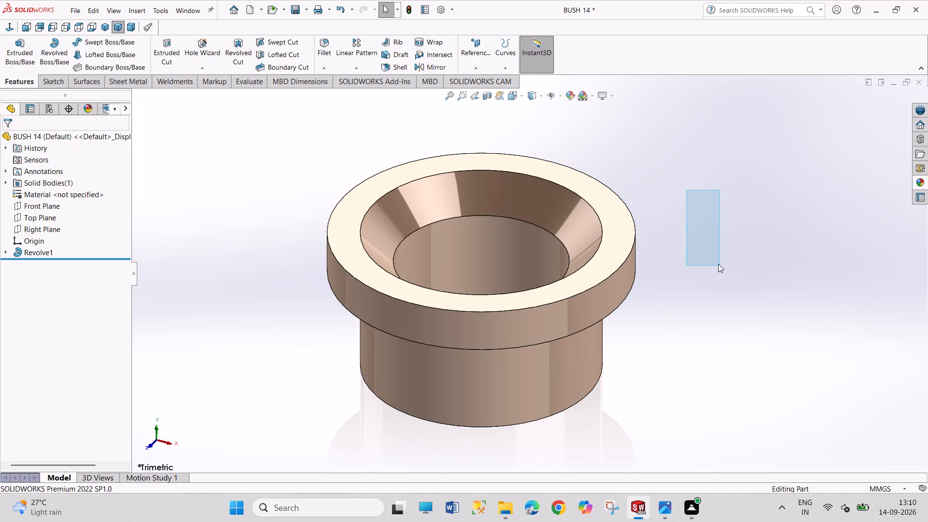
pyautogui.hotkey('ctrl', 's')
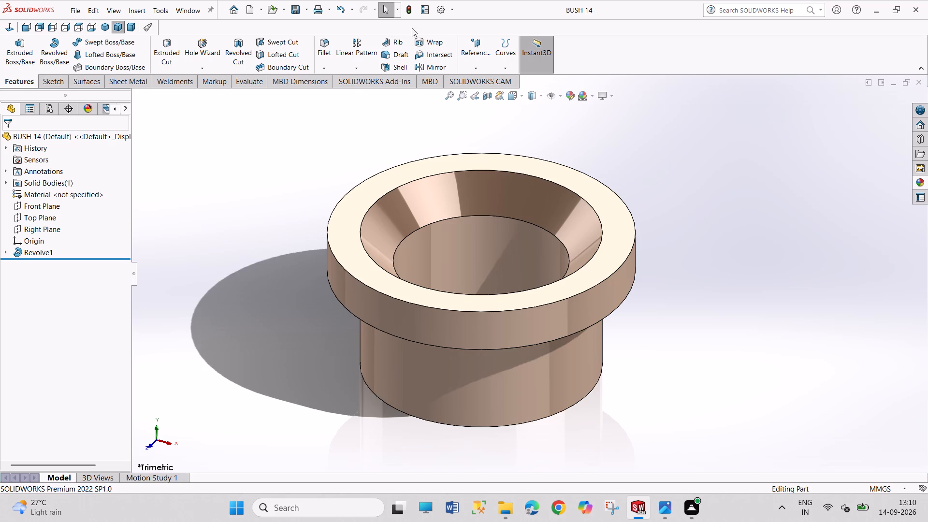
# Switch to GLAND 14, apply the pastel yellow colour to the whole part and save it.
pyautogui.click(188, 13)
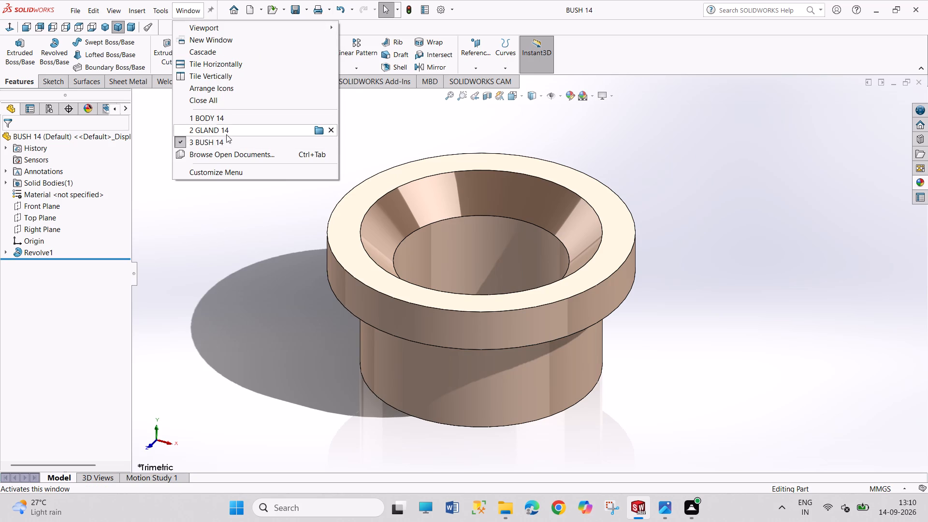
pyautogui.click(233, 130)
pyautogui.rightClick(399, 347)
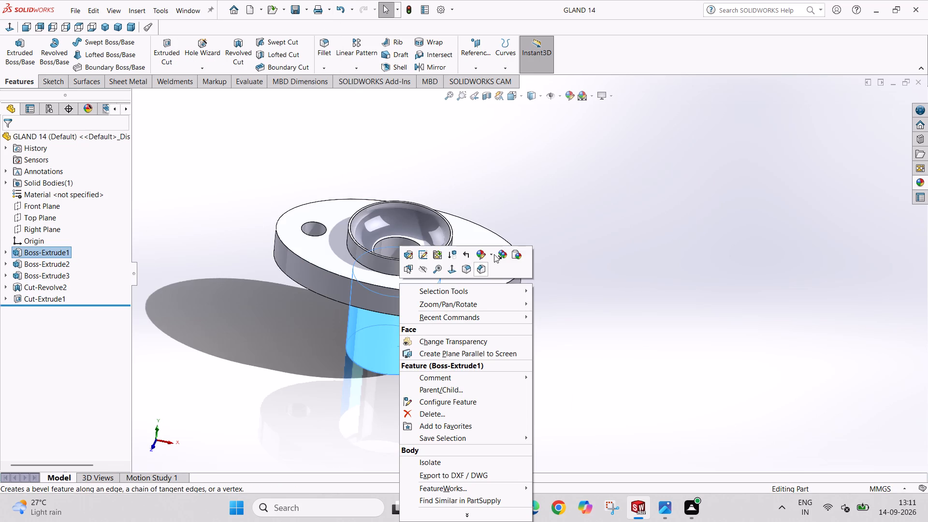
pyautogui.click(494, 254)
pyautogui.click(487, 306)
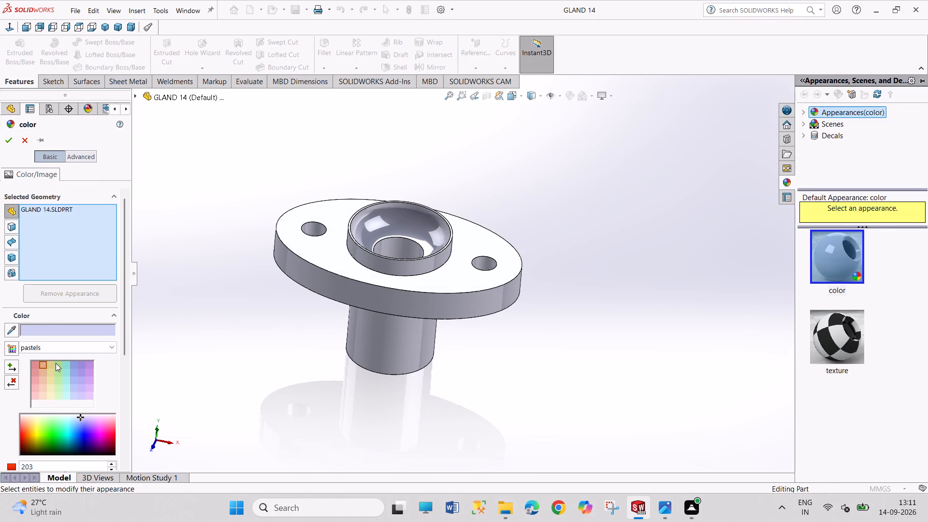
pyautogui.click(53, 363)
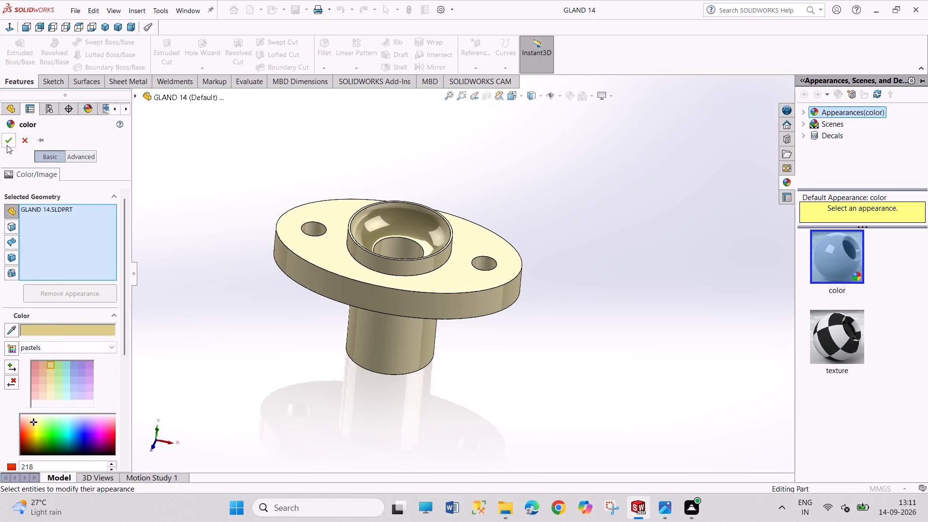
pyautogui.click(7, 145)
pyautogui.press('s')
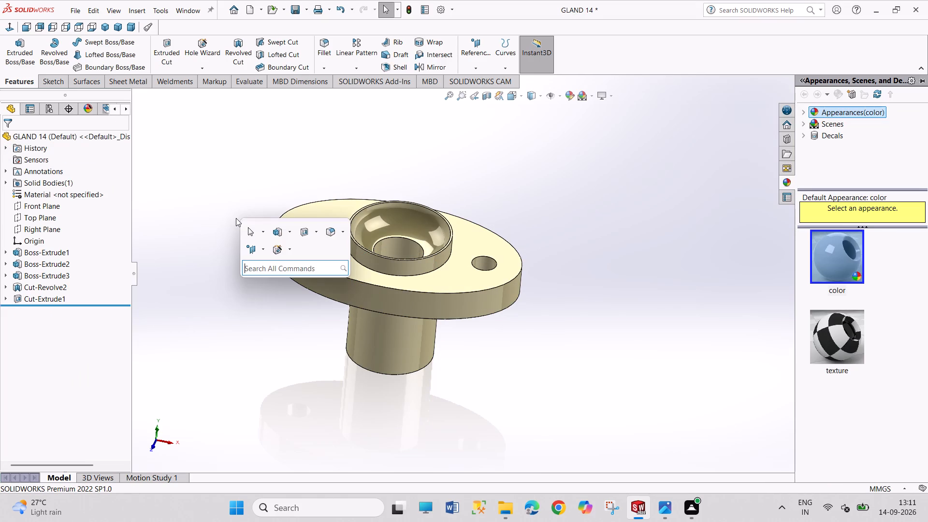
pyautogui.click(476, 162)
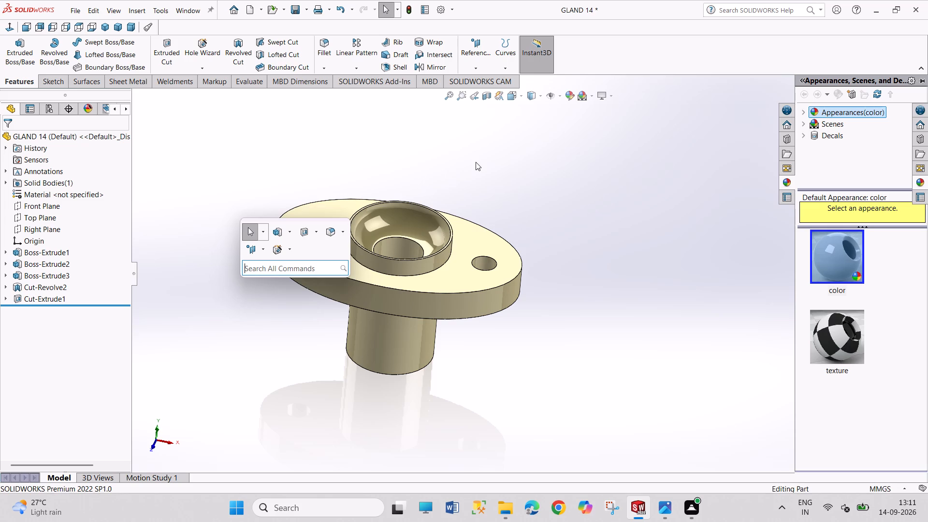
pyautogui.hotkey('ctrl', 's')
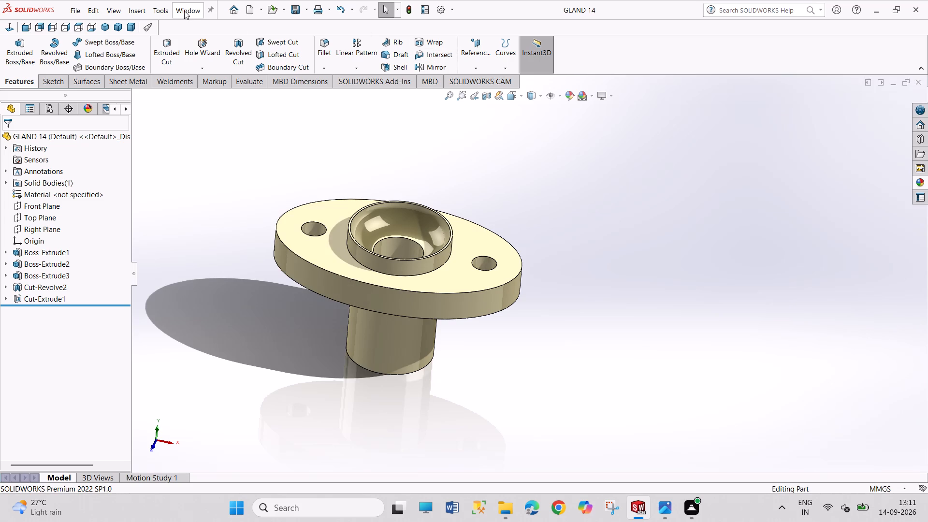
# Switch to BODY 14, apply the pastel teal colour to the whole part and save it.
pyautogui.click(184, 11)
pyautogui.click(232, 118)
pyautogui.rightClick(558, 240)
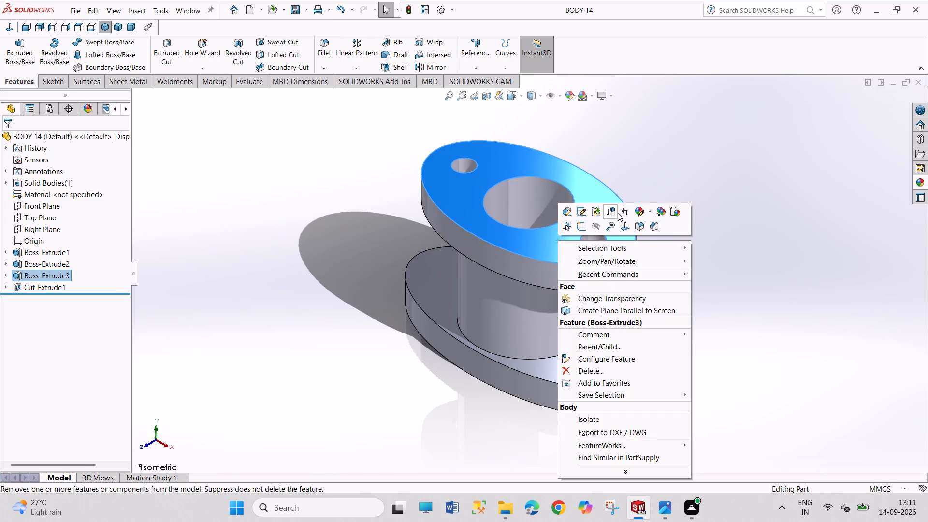
pyautogui.click(651, 210)
pyautogui.click(652, 266)
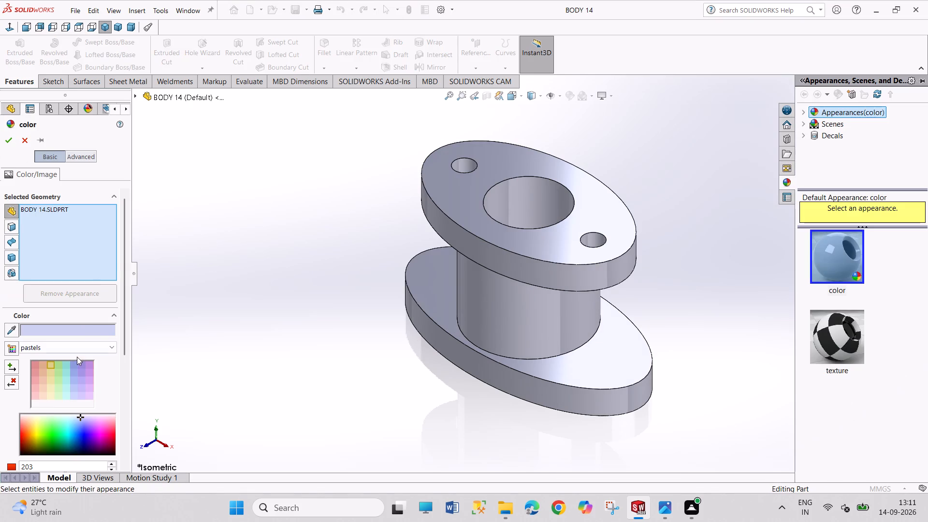
pyautogui.click(67, 363)
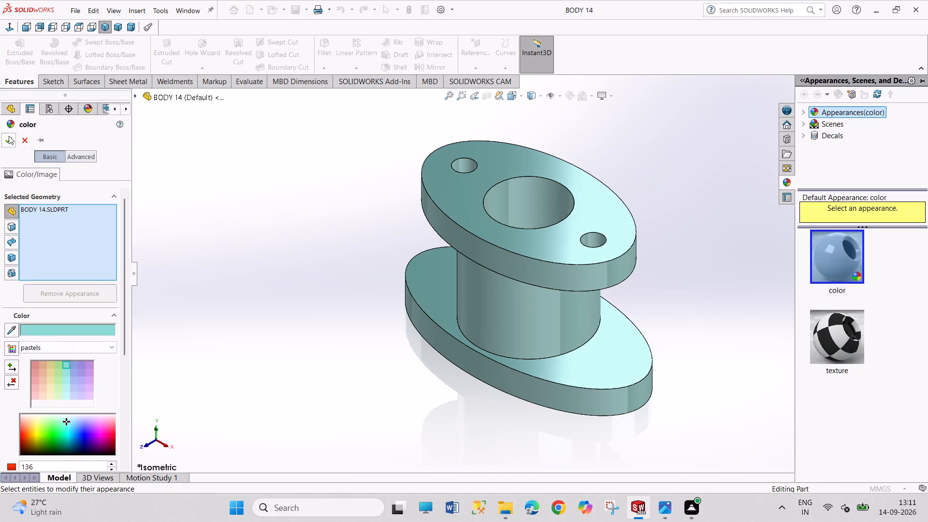
pyautogui.click(9, 136)
pyautogui.moveTo(283, 177); pyautogui.dragTo(328, 255)
pyautogui.hotkey('ctrl', 's')
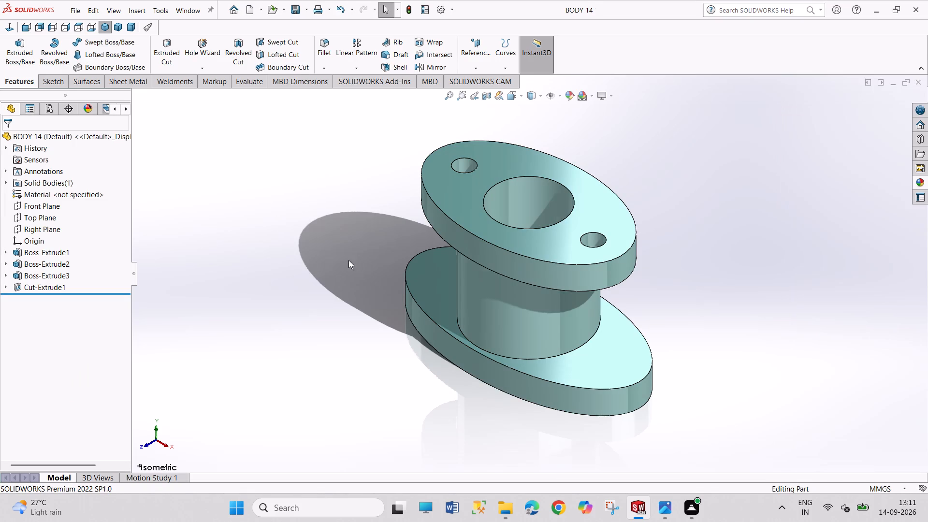
# Create a new part document.
pyautogui.hotkey('ctrl', 'n')
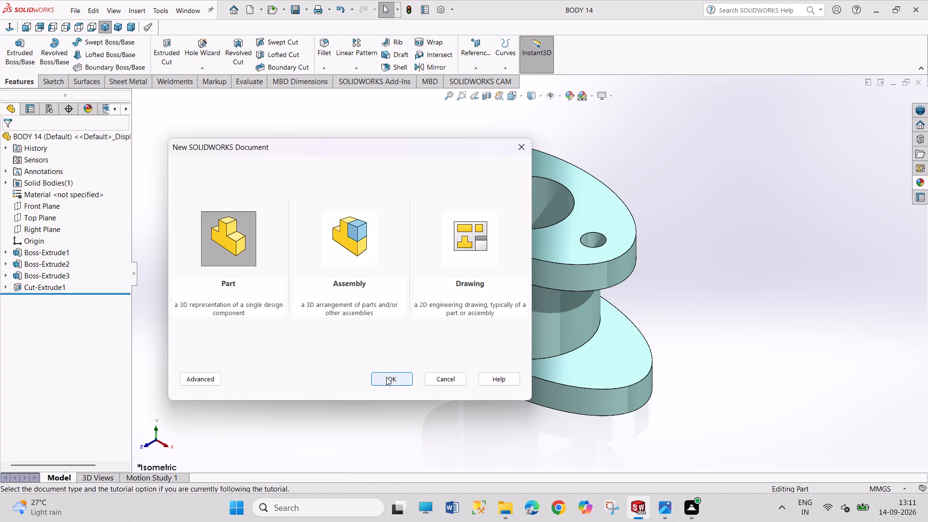
pyautogui.click(386, 377)
# Switch to the reference drawing in Photos and examine the stud, part 4, and its dimensions on the details sheet.
pyautogui.click(666, 508)
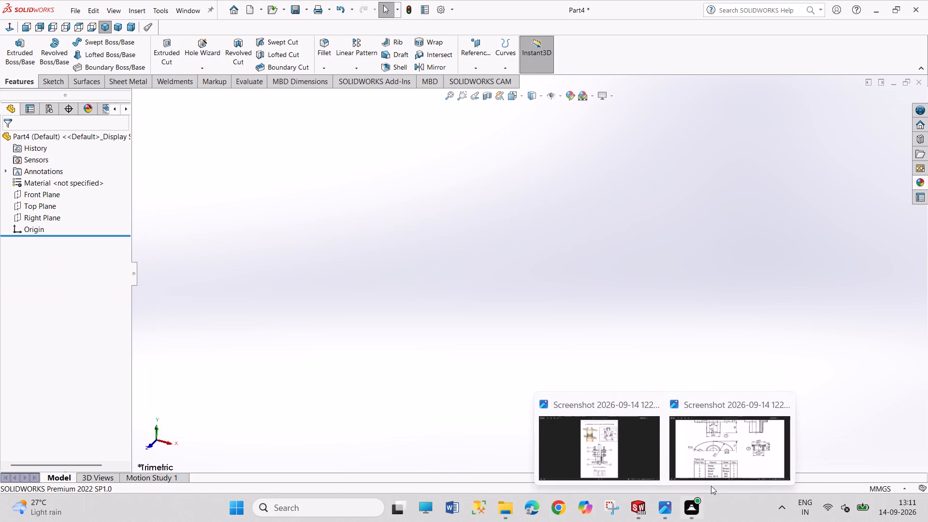
pyautogui.click(731, 468)
pyautogui.moveTo(586, 269); pyautogui.dragTo(599, 436)
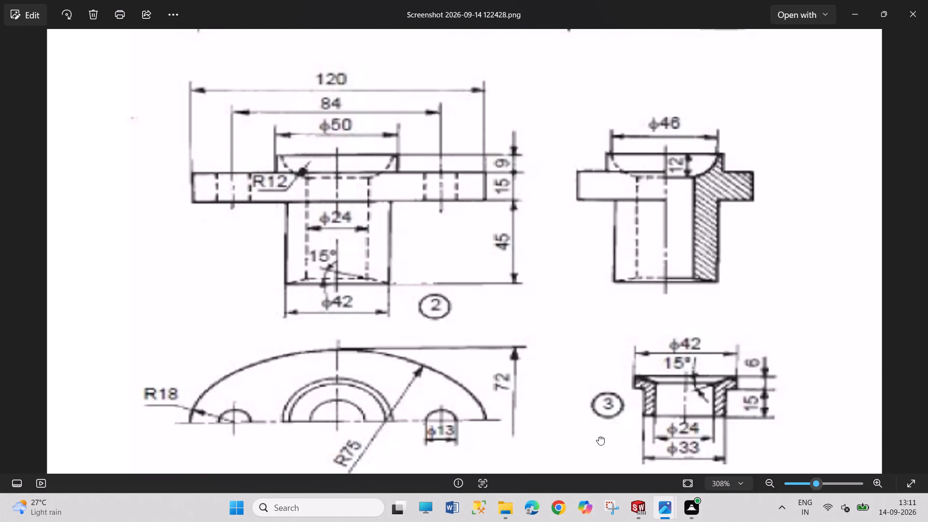
pyautogui.moveTo(599, 436); pyautogui.dragTo(598, 437)
pyautogui.moveTo(414, 141); pyautogui.dragTo(465, 421)
pyautogui.moveTo(426, 197); pyautogui.dragTo(436, 282)
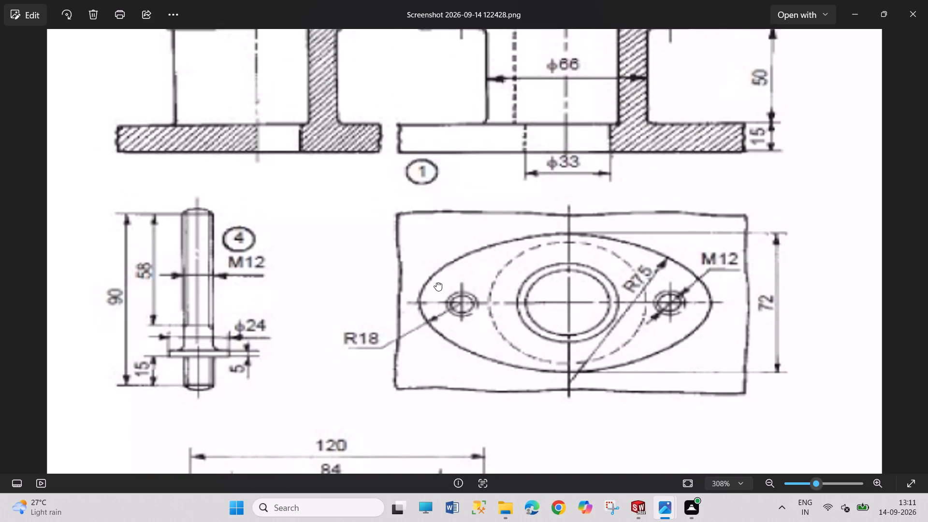
pyautogui.moveTo(436, 282); pyautogui.dragTo(449, 323)
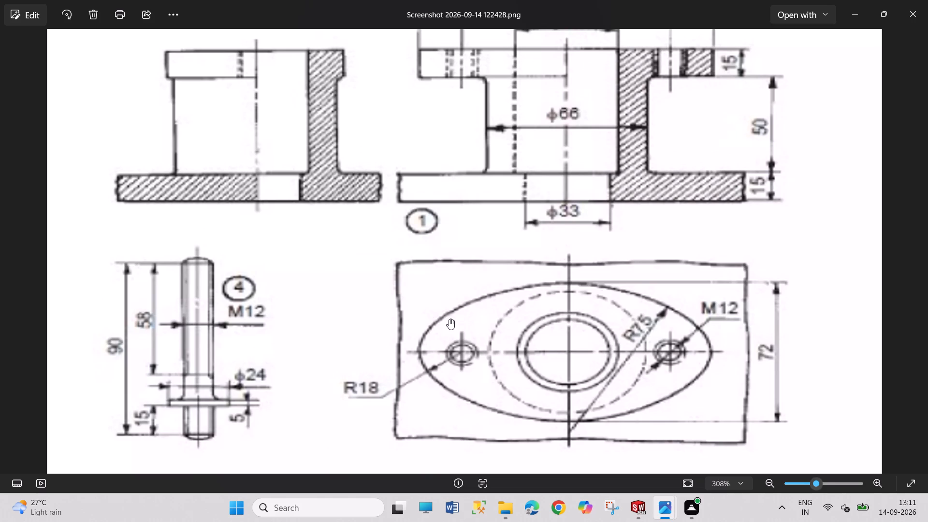
pyautogui.scroll(-11, 454, 317)
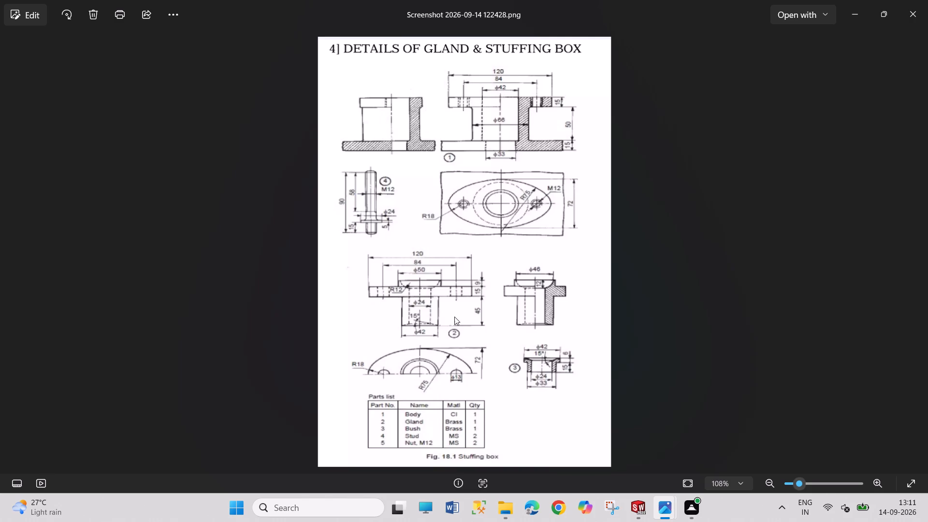
# Examine the stuffing box assembly drawing for the stud and nut arrangement and the parts list, then return to the details sheet.
pyautogui.press('Right')
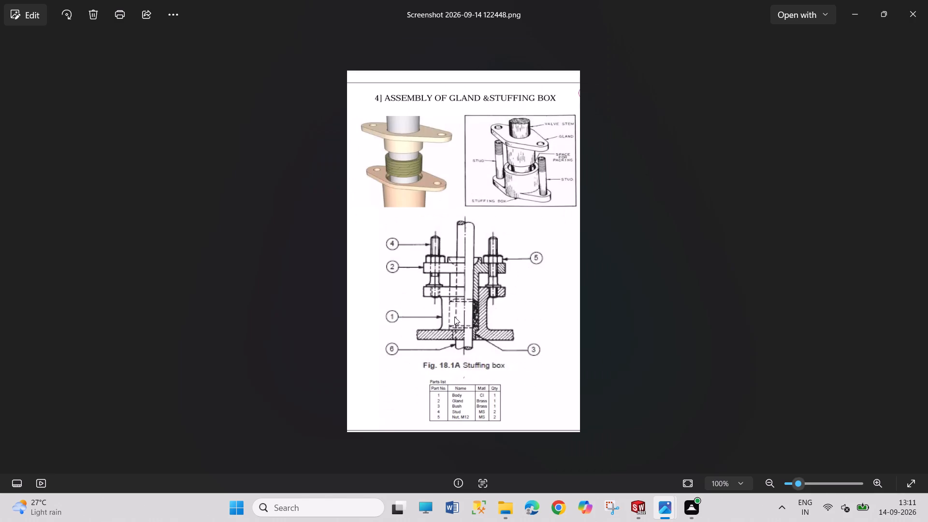
pyautogui.scroll(7, 528, 243)
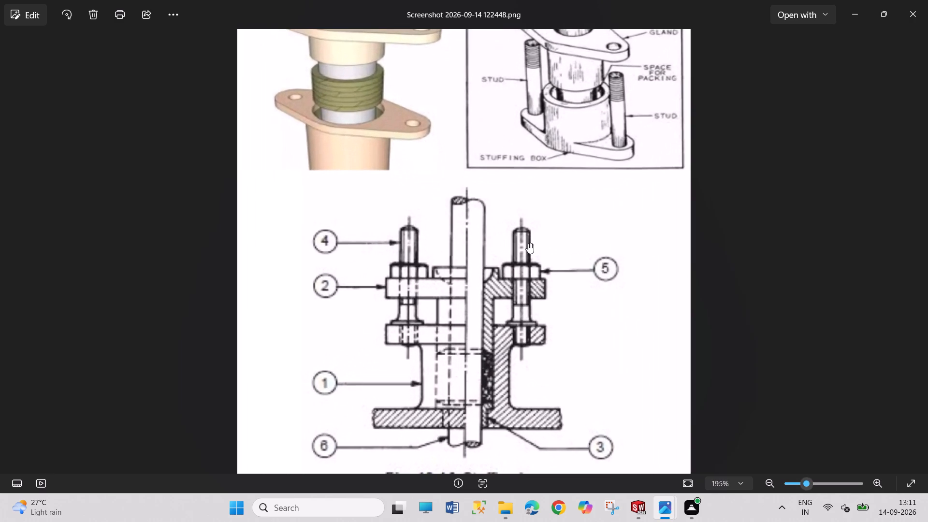
pyautogui.moveTo(528, 243); pyautogui.dragTo(528, 244)
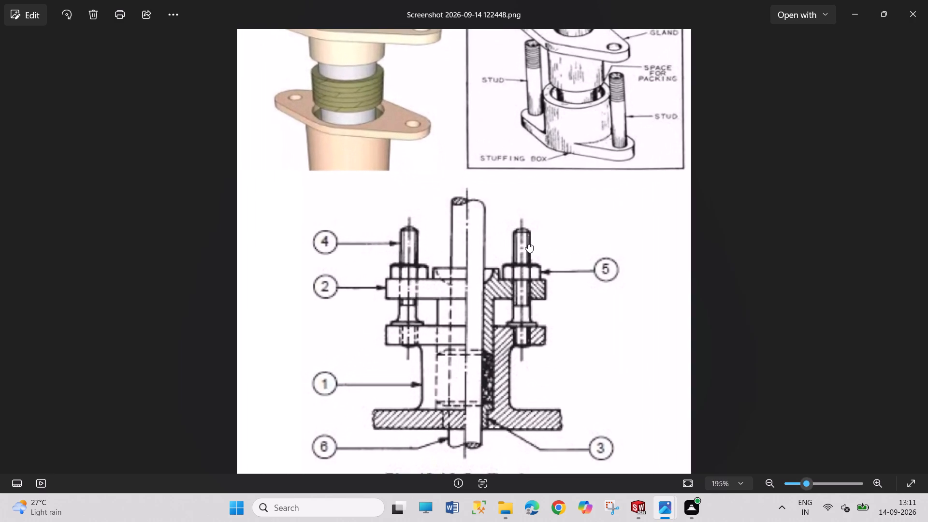
pyautogui.moveTo(528, 244); pyautogui.dragTo(536, 232)
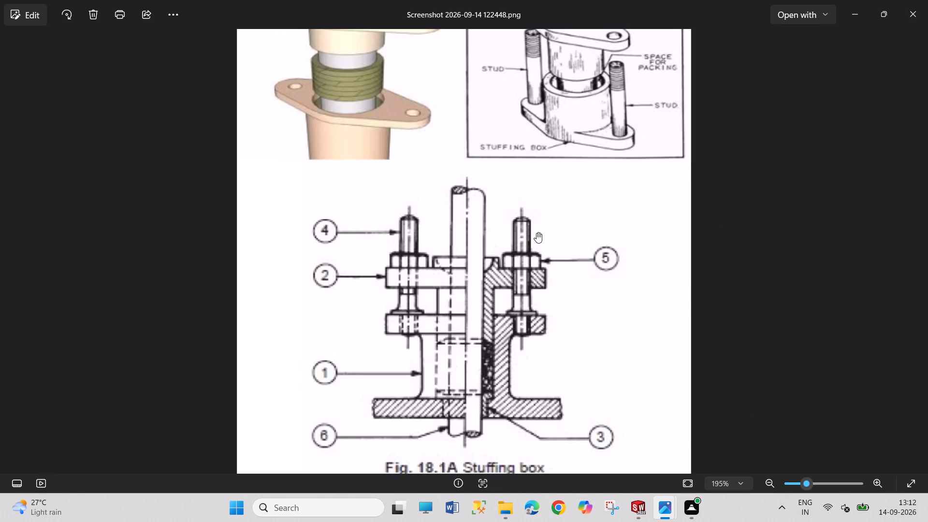
pyautogui.doubleClick(536, 232)
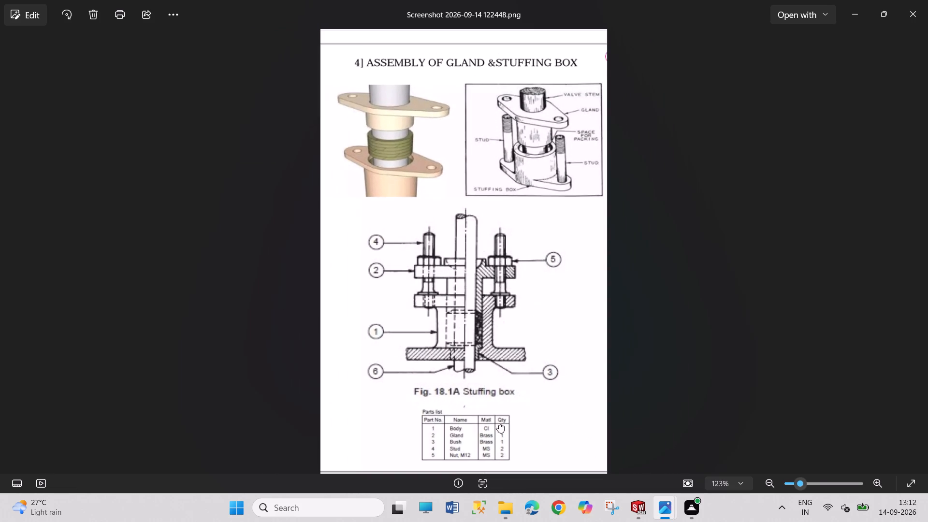
pyautogui.scroll(4, 478, 452)
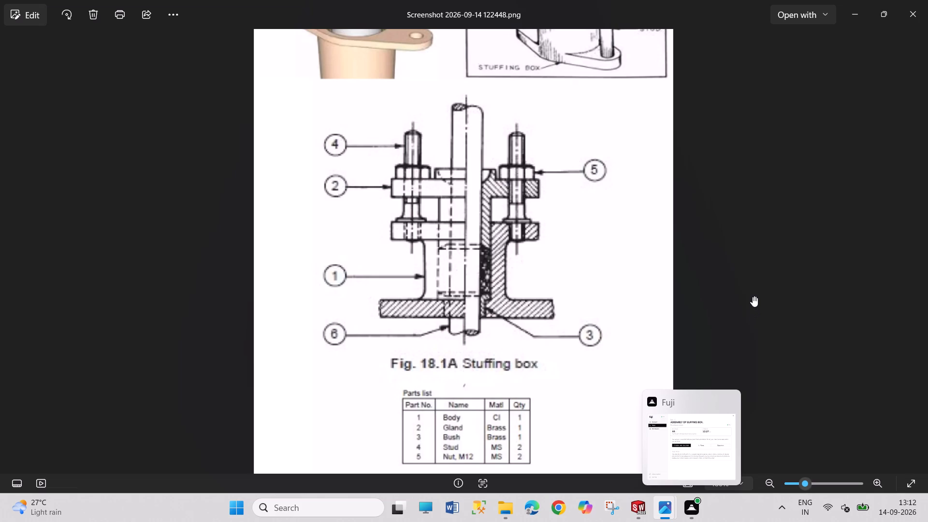
pyautogui.click(753, 296)
pyautogui.click(753, 296)
pyautogui.click(753, 296)
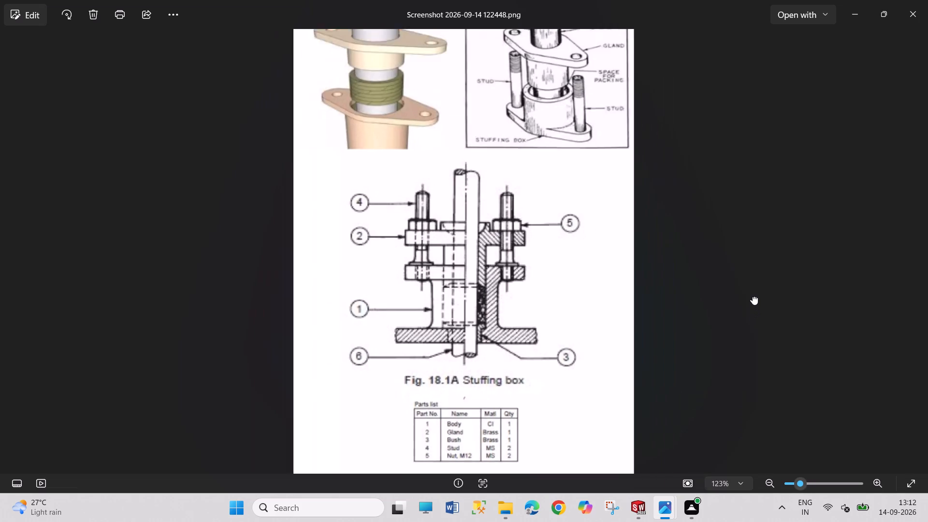
pyautogui.scroll(-2, 516, 349)
pyautogui.scroll(4, 515, 344)
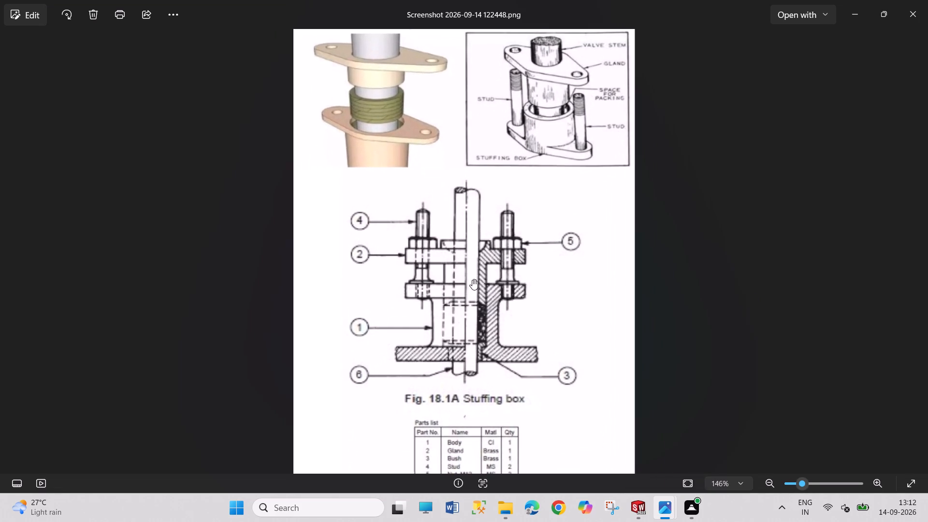
pyautogui.scroll(1, 471, 278)
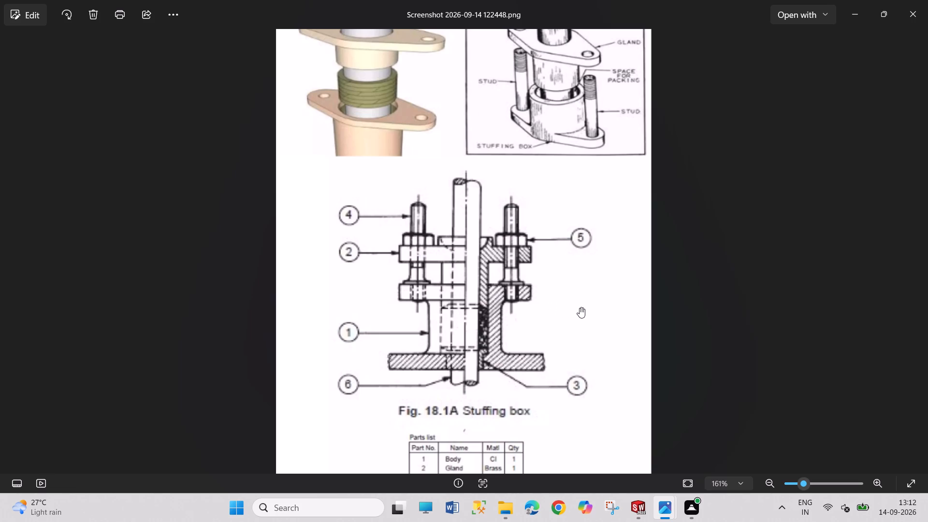
pyautogui.press('Left')
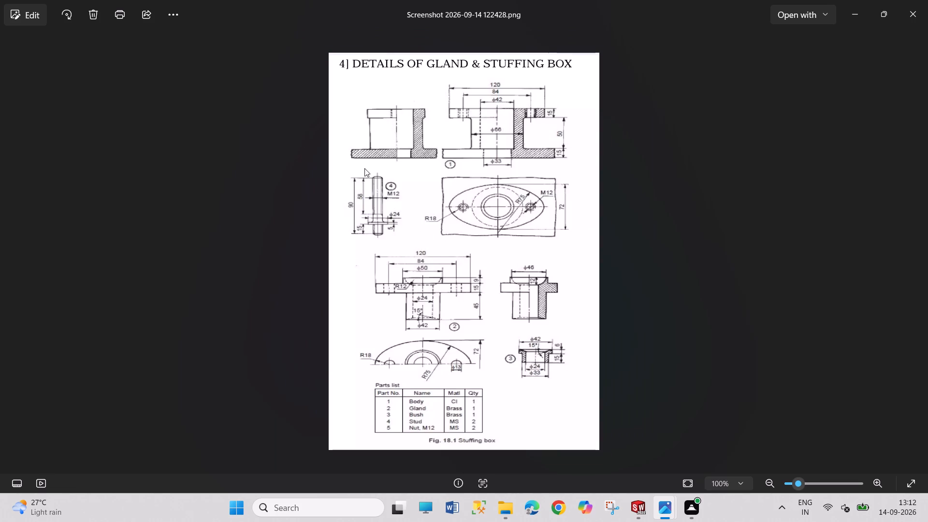
# Check the stud's dimensions in the reference drawing and switch to Part4 in SOLIDWORKS to open a sketch on the Front Plane.
pyautogui.scroll(4, 364, 168)
pyautogui.scroll(5, 321, 145)
pyautogui.moveTo(304, 155); pyautogui.dragTo(381, 272)
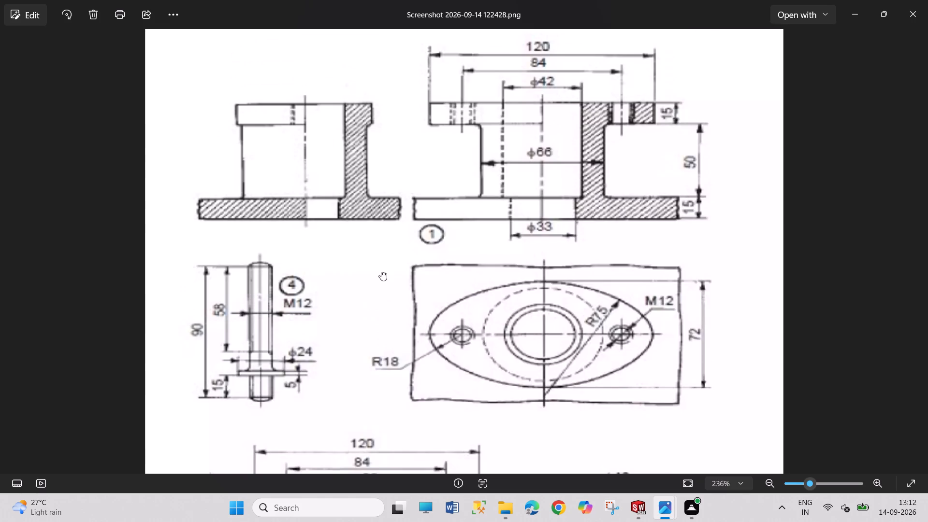
pyautogui.moveTo(381, 272); pyautogui.dragTo(393, 266)
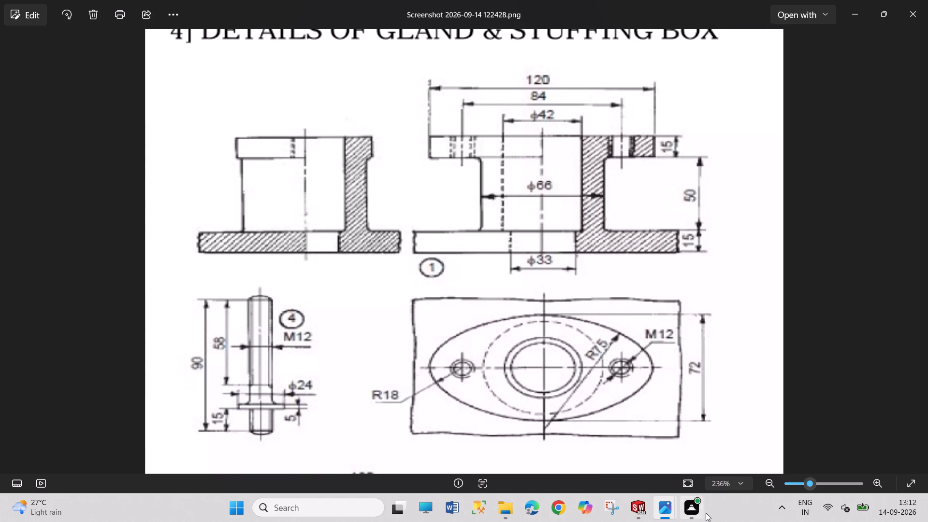
pyautogui.click(635, 503)
pyautogui.click(42, 195)
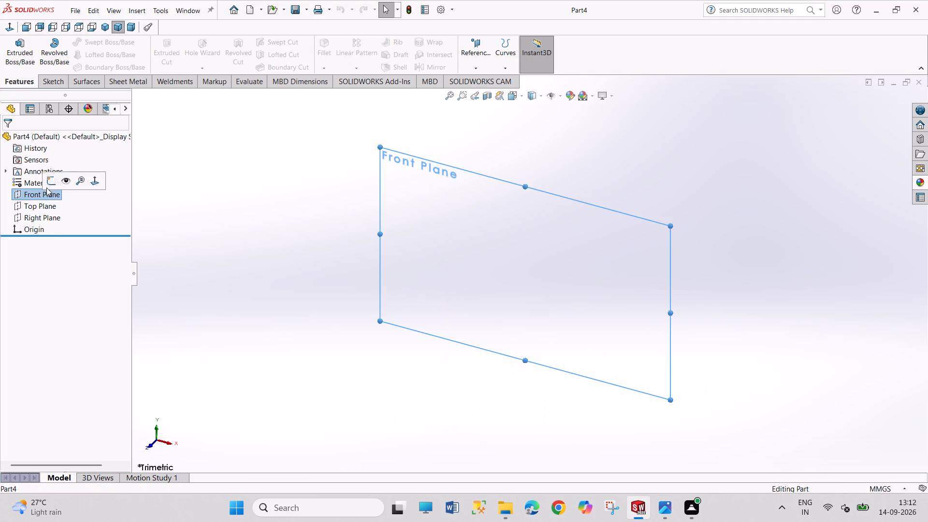
pyautogui.click(50, 182)
pyautogui.moveTo(296, 200); pyautogui.dragTo(356, 304)
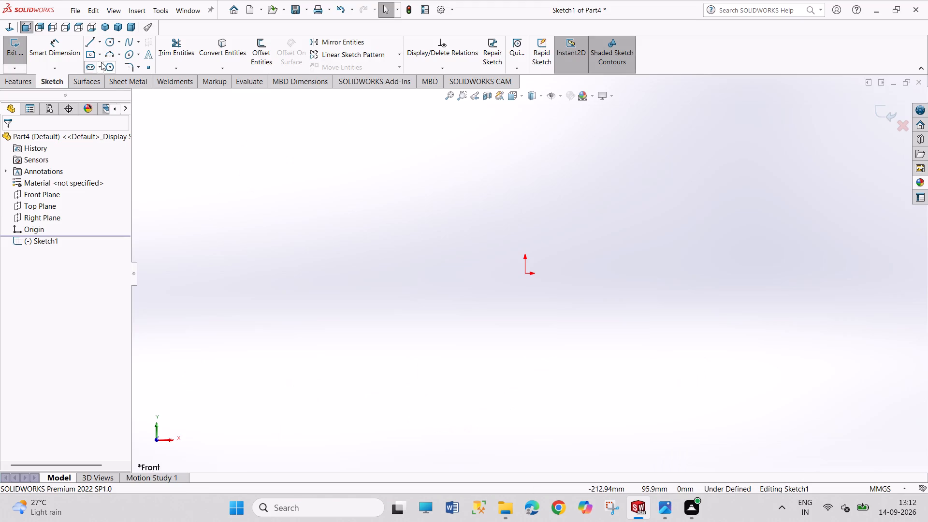
# Sketch the stud's lower end as a horizontal line about 16 mm from the origin and a vertical line about 20 mm up.
pyautogui.click(92, 42)
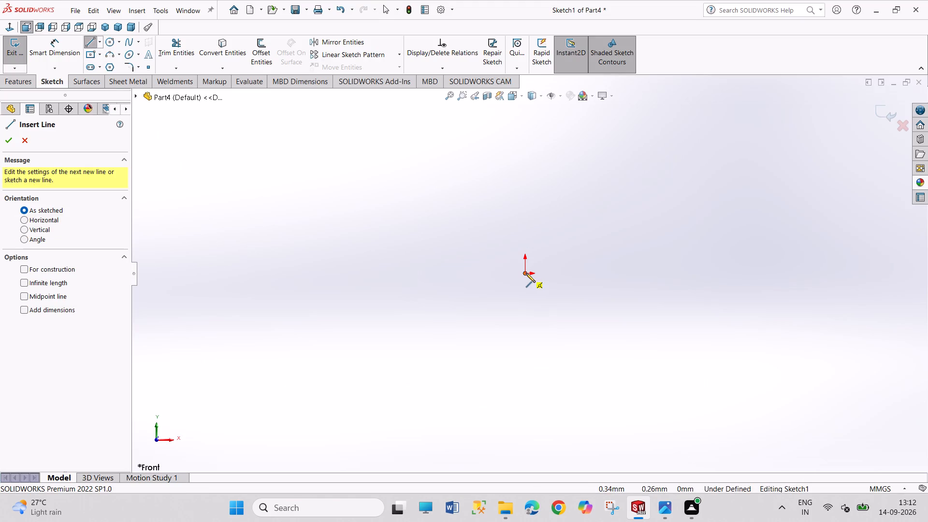
pyautogui.click(526, 273)
pyautogui.click(558, 274)
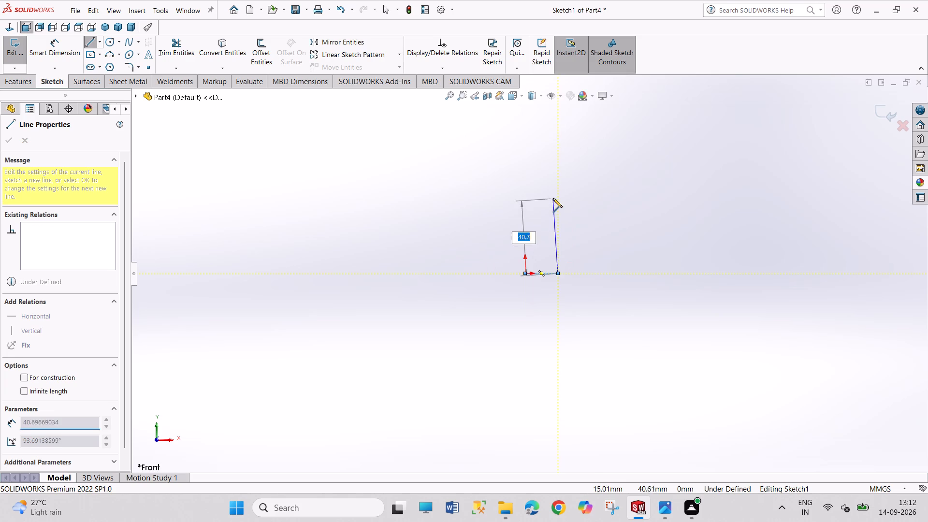
pyautogui.click(557, 180)
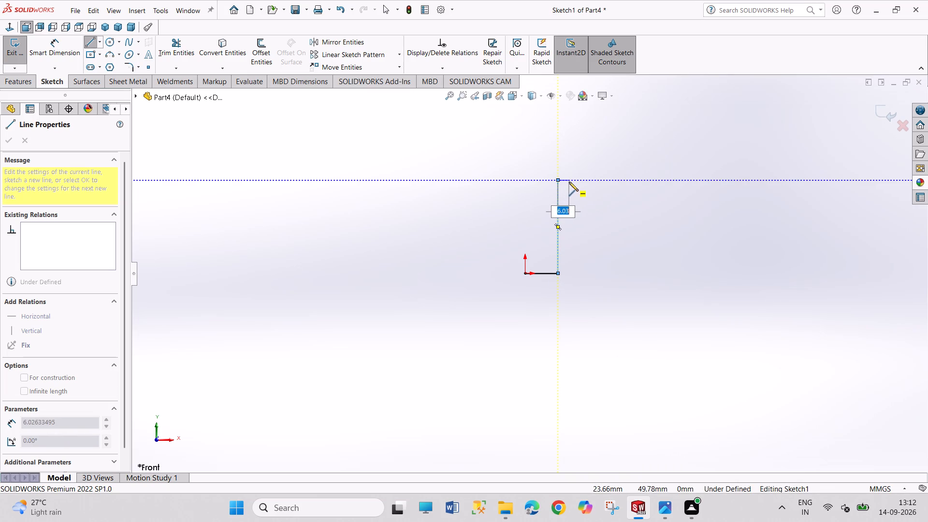
pyautogui.rightClick(573, 200)
pyautogui.click(597, 210)
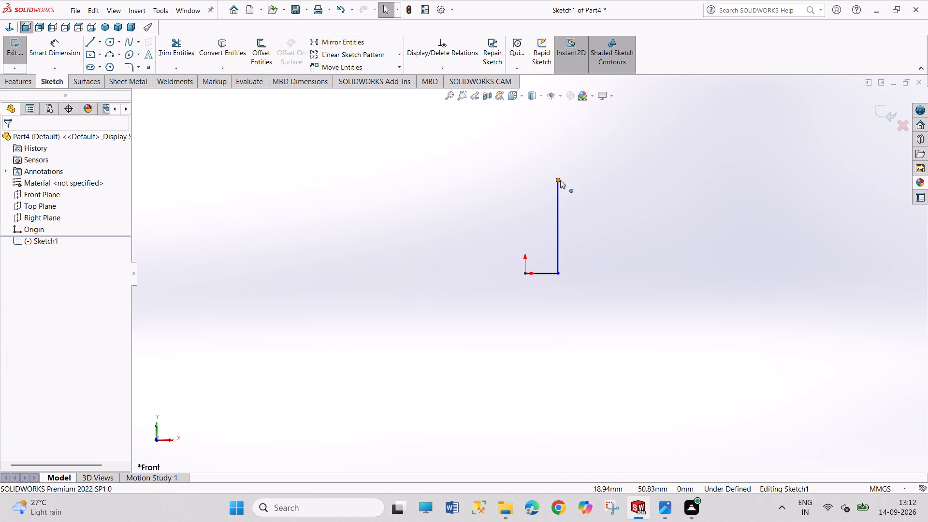
pyautogui.moveTo(559, 179); pyautogui.dragTo(556, 251)
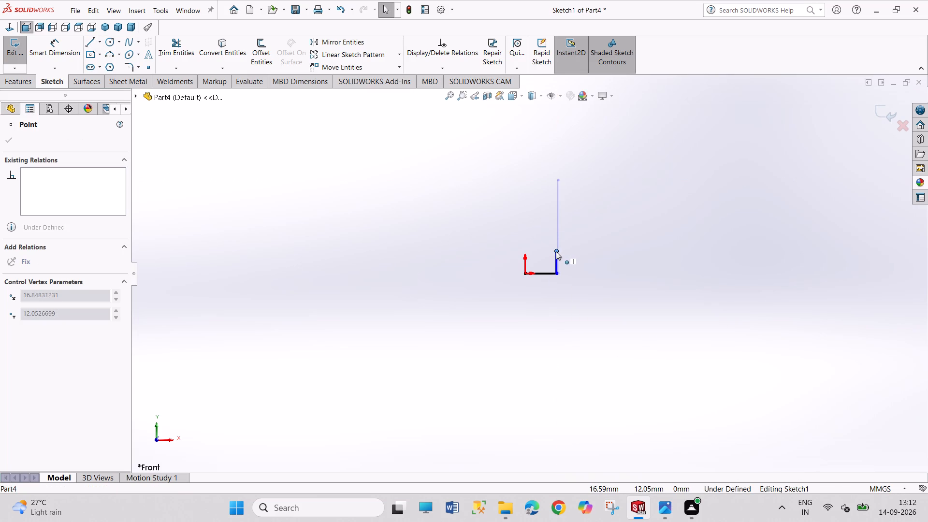
pyautogui.moveTo(556, 251); pyautogui.dragTo(555, 236)
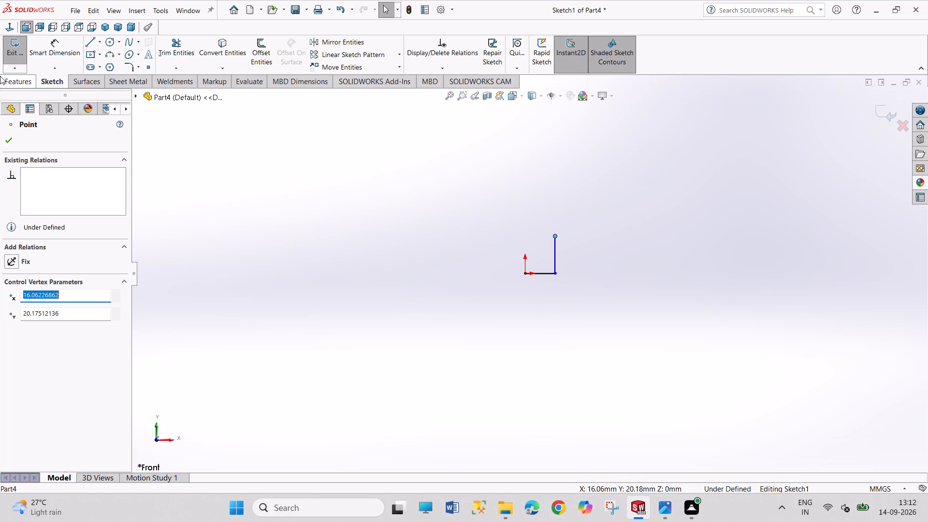
# Sketch the collar outline outward from the vertical line's top, about 6 mm thick, with its upper edge ending about 24 mm from the axis.
pyautogui.click(91, 40)
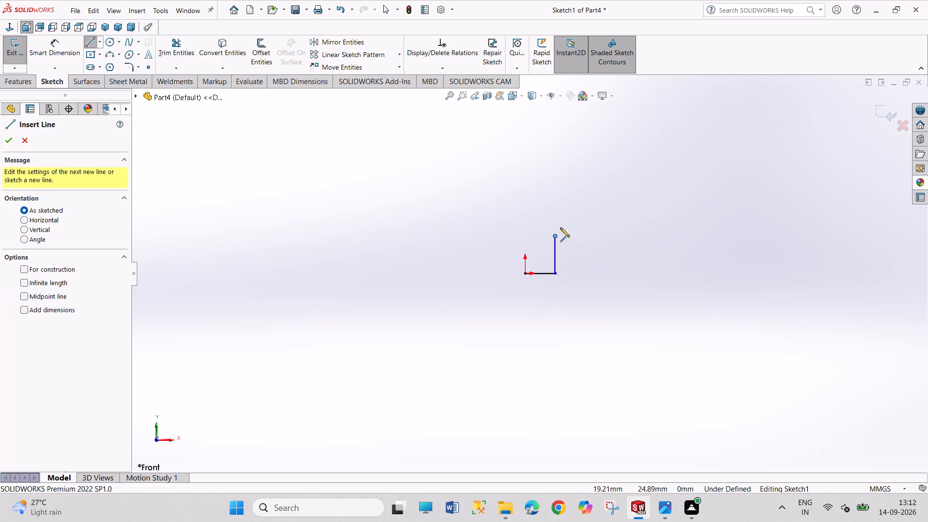
pyautogui.click(553, 235)
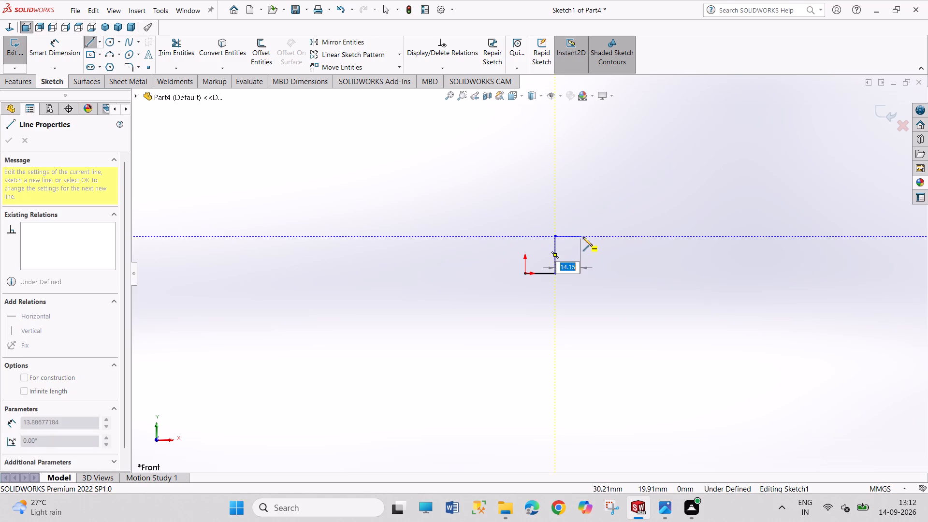
pyautogui.click(587, 238)
pyautogui.click(586, 224)
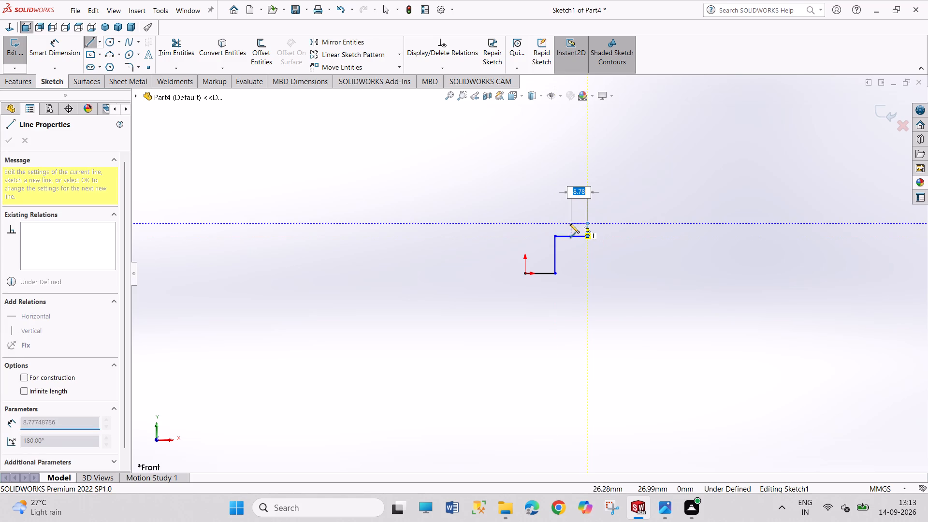
pyautogui.click(555, 224)
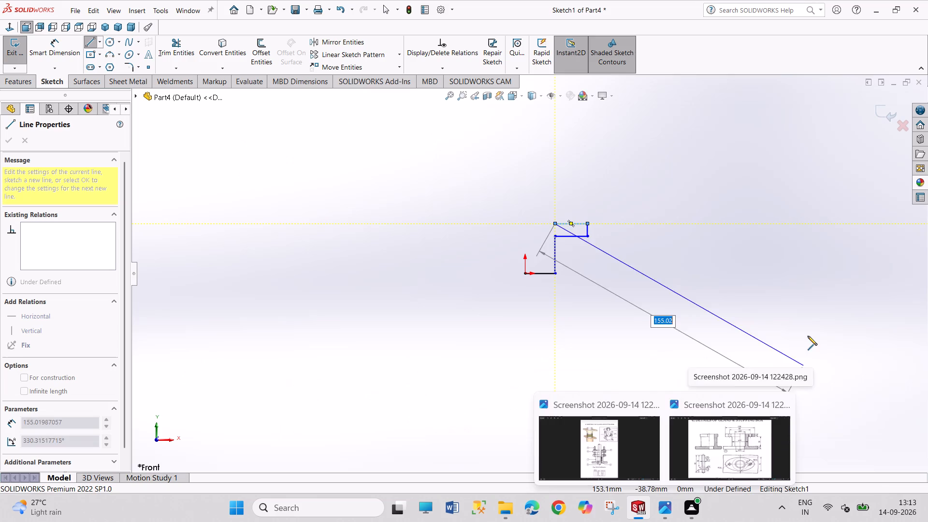
pyautogui.rightClick(658, 280)
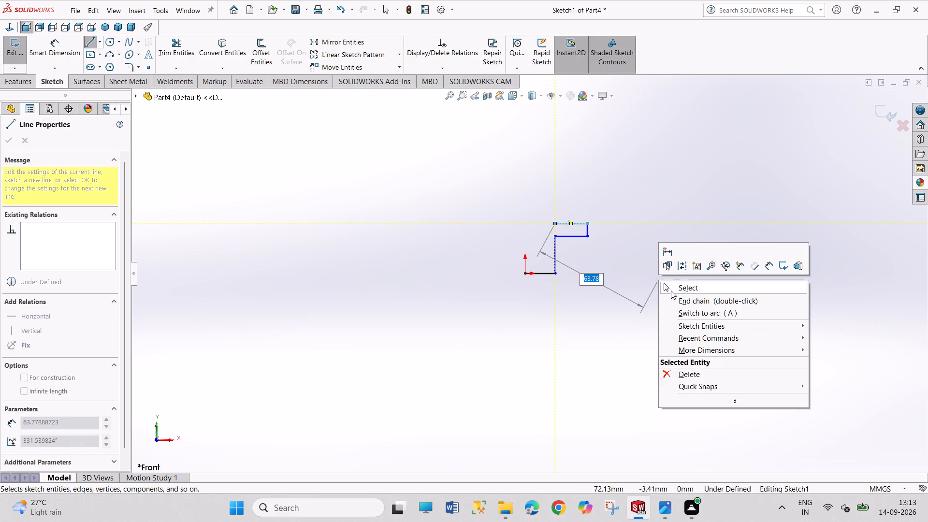
pyautogui.click(671, 290)
pyautogui.moveTo(555, 224); pyautogui.dragTo(565, 224)
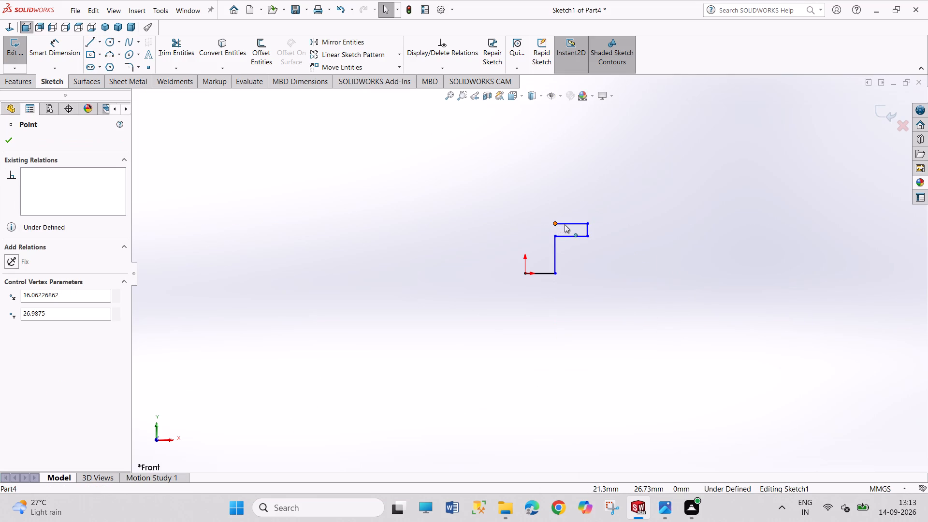
pyautogui.moveTo(565, 224); pyautogui.dragTo(570, 226)
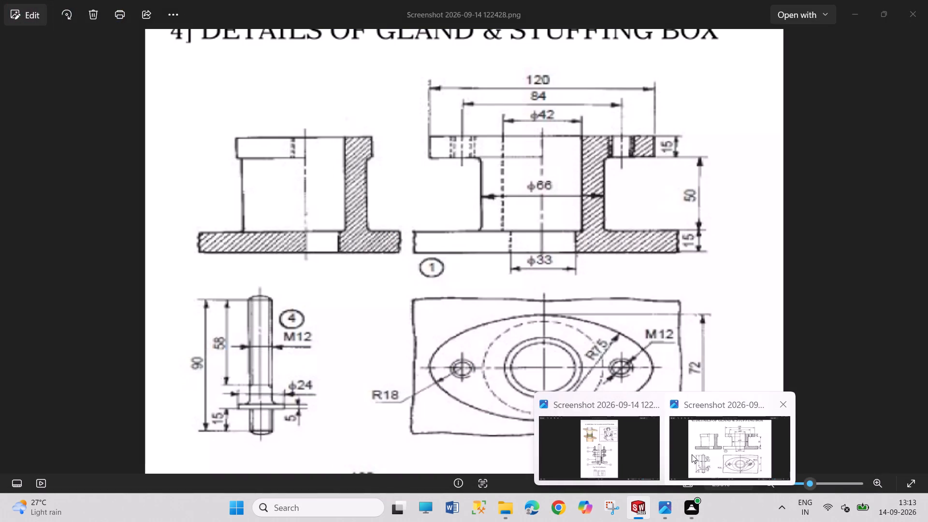
# Complete the closed half profile with lines from the collar's upper edge up to about 76 mm, across above the origin and down to it.
pyautogui.moveTo(459, 351); pyautogui.dragTo(448, 346, button='right')
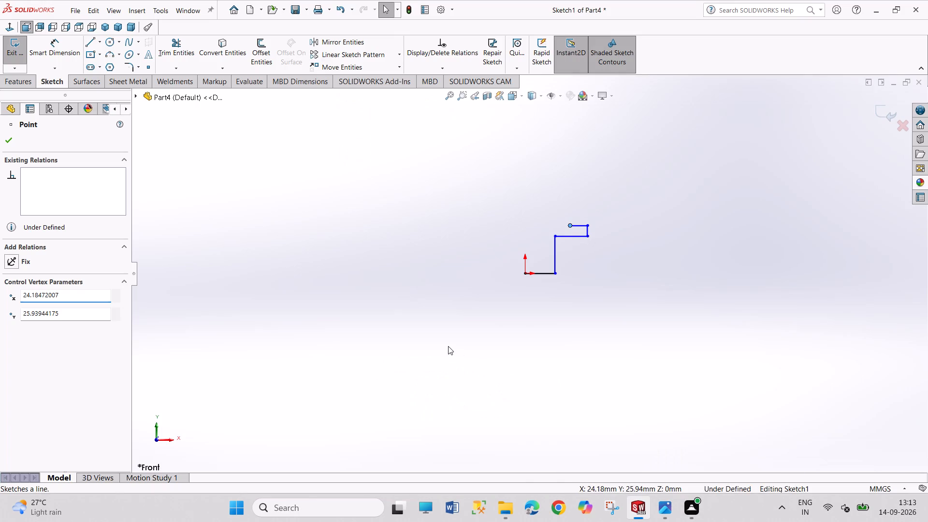
pyautogui.moveTo(448, 346); pyautogui.dragTo(404, 332, button='right')
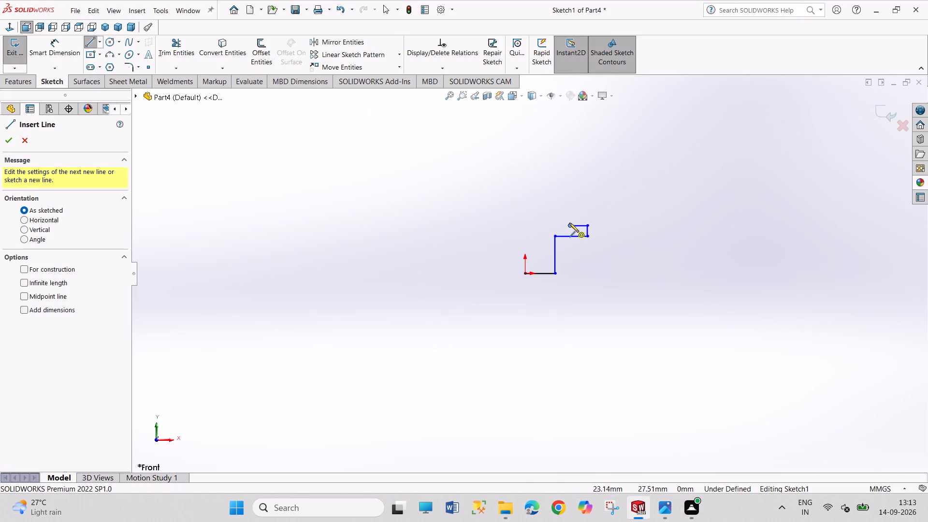
pyautogui.click(567, 226)
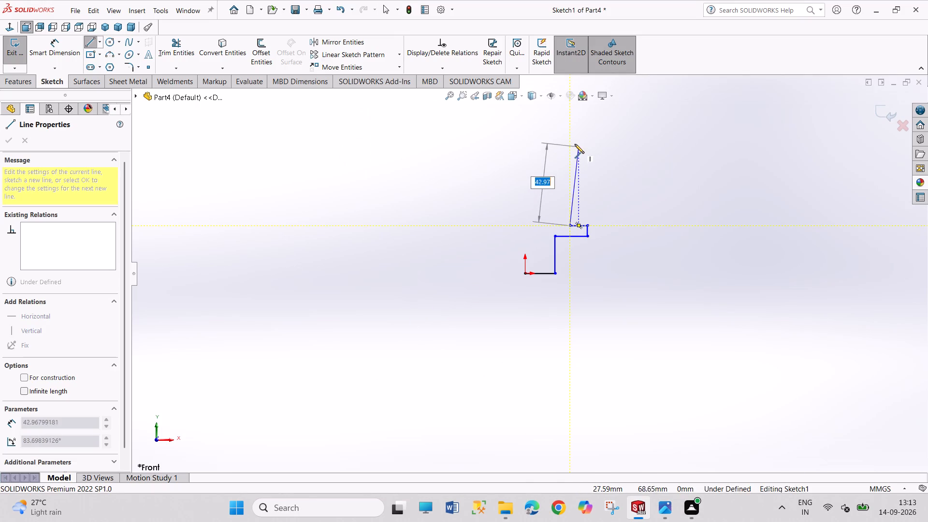
pyautogui.click(571, 133)
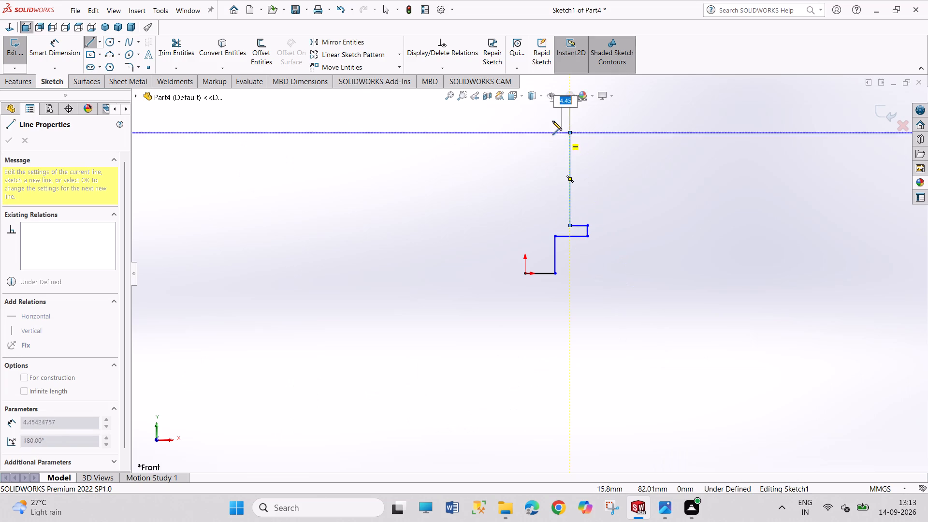
pyautogui.click(524, 132)
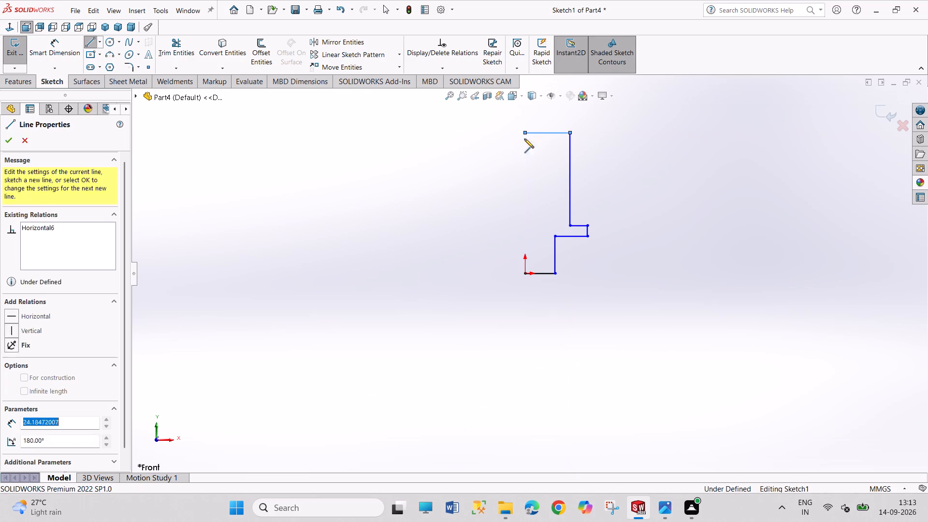
pyautogui.click(524, 274)
pyautogui.rightClick(458, 273)
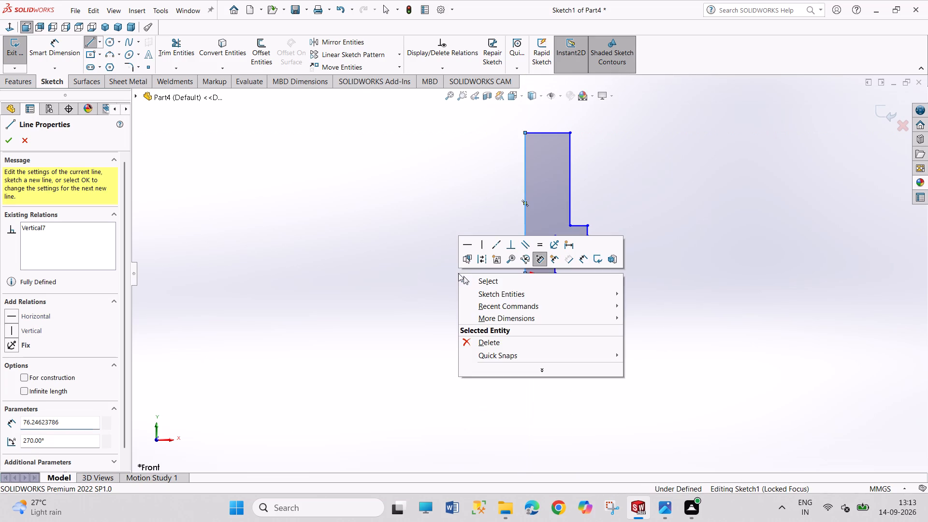
pyautogui.click(473, 277)
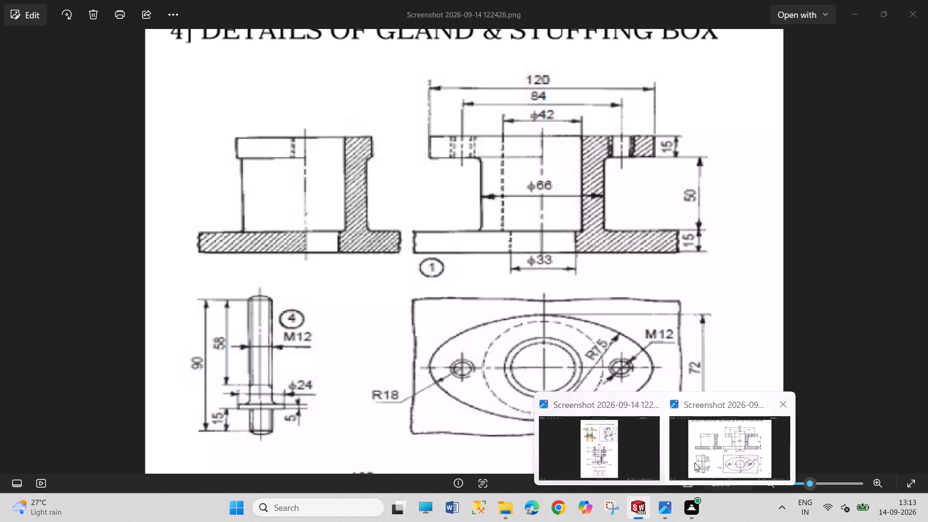
# Dimension the bottom edge of the stud profile to 6 mm.
pyautogui.moveTo(436, 420); pyautogui.dragTo(428, 288, button='right')
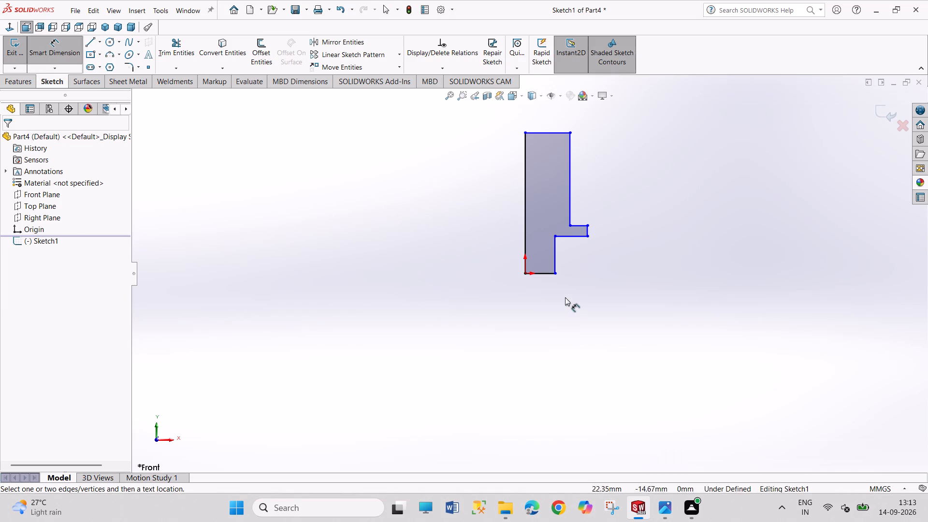
pyautogui.click(547, 273)
pyautogui.click(483, 305)
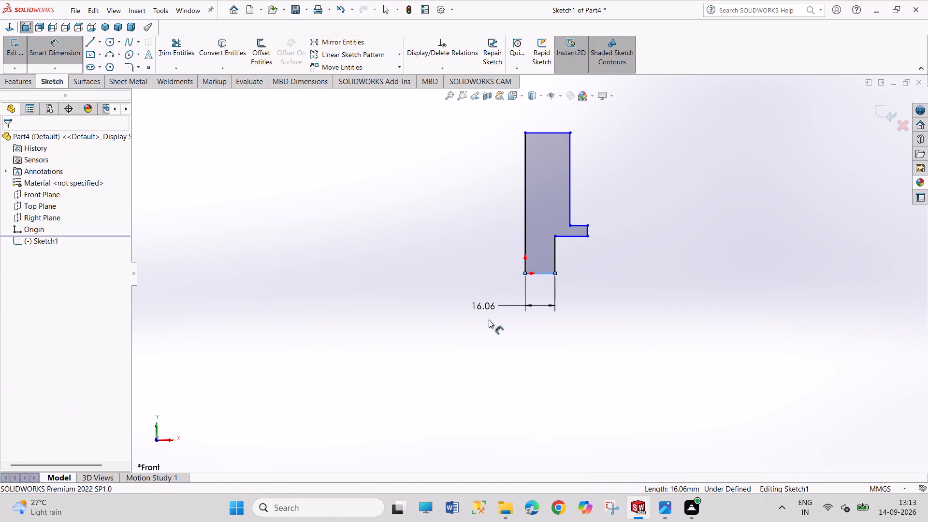
pyautogui.press('6')
pyautogui.press('Return')
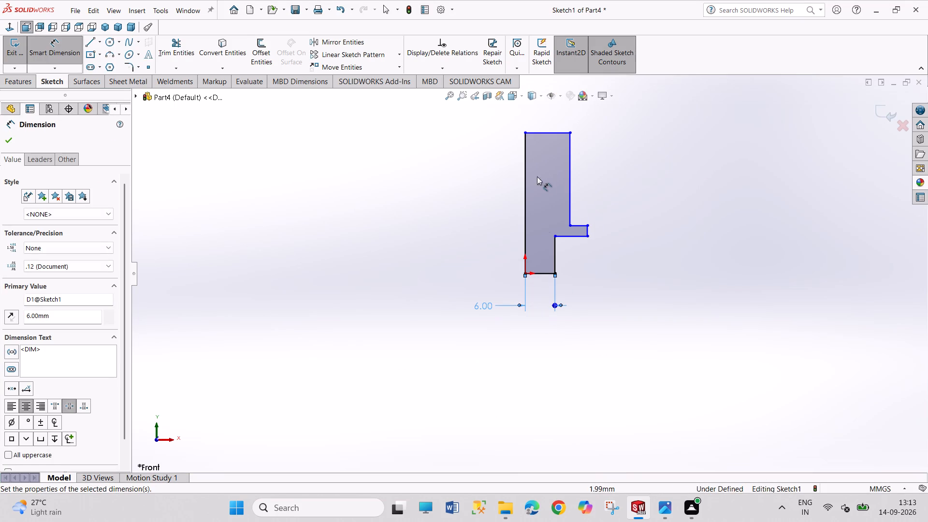
pyautogui.rightClick(698, 193)
pyautogui.click(720, 228)
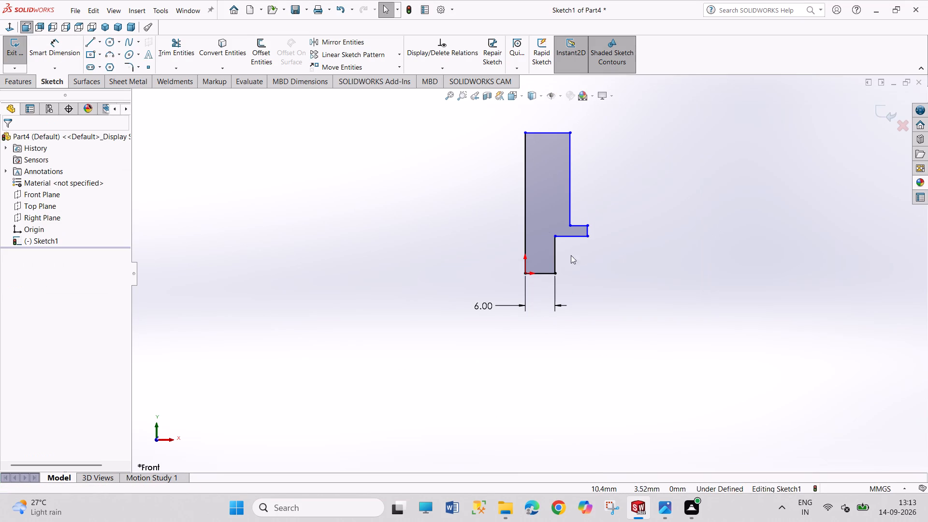
# Make the outer vertical edges below and above the collar collinear.
pyautogui.click(552, 255)
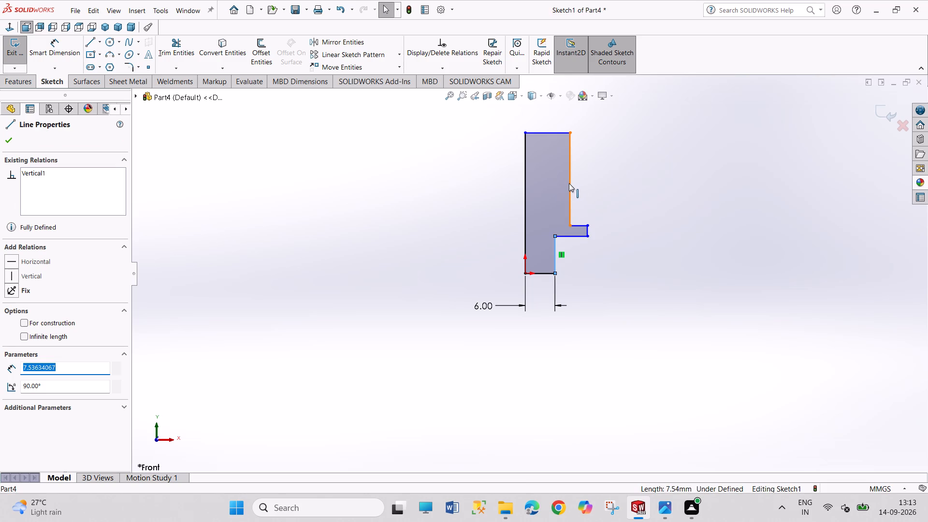
pyautogui.keyDown('ctrl'); pyautogui.click(569, 183); pyautogui.keyUp('ctrl')
pyautogui.click(614, 140)
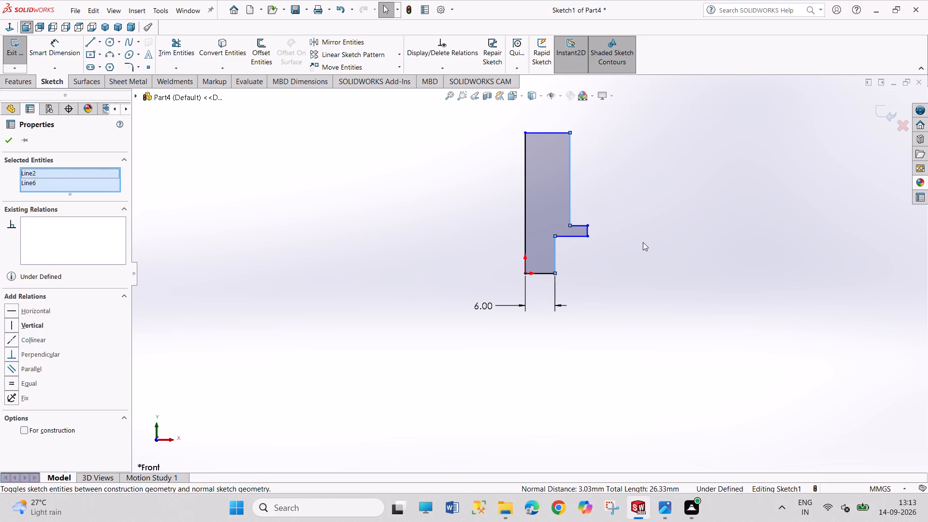
pyautogui.moveTo(643, 243); pyautogui.dragTo(654, 294)
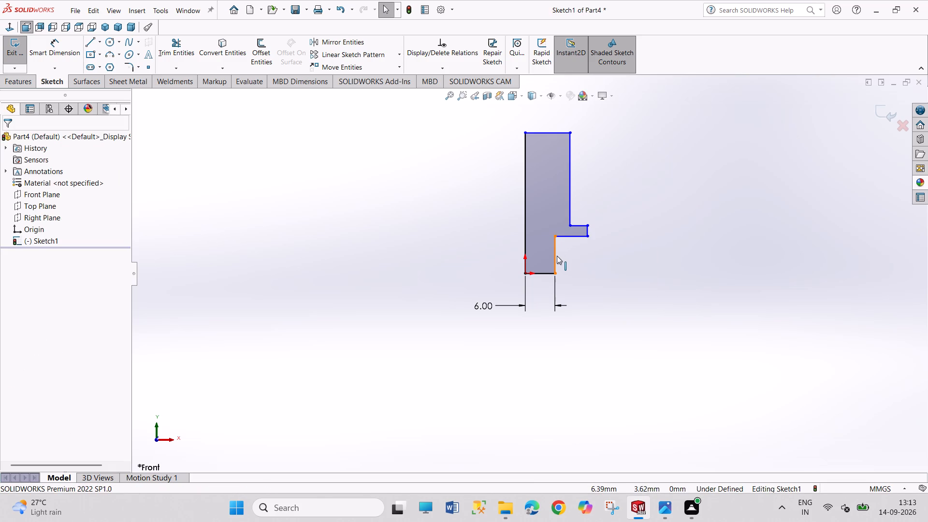
pyautogui.click(556, 257)
pyautogui.keyDown('ctrl'); pyautogui.click(569, 203); pyautogui.keyUp('ctrl')
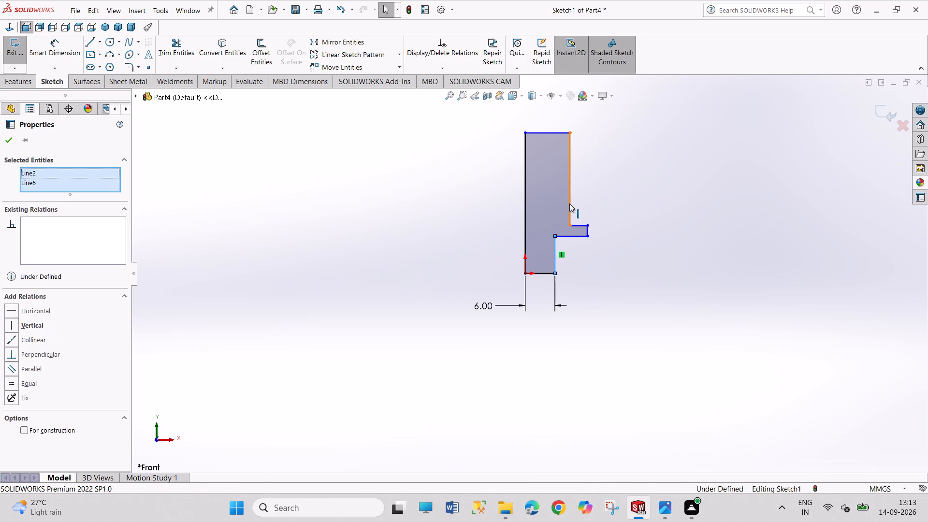
pyautogui.click(629, 165)
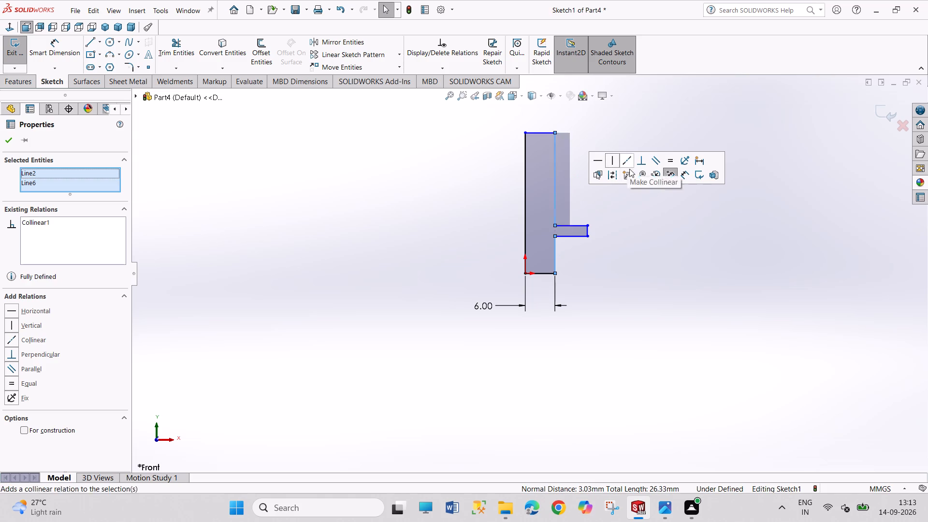
pyautogui.moveTo(650, 285); pyautogui.dragTo(681, 374)
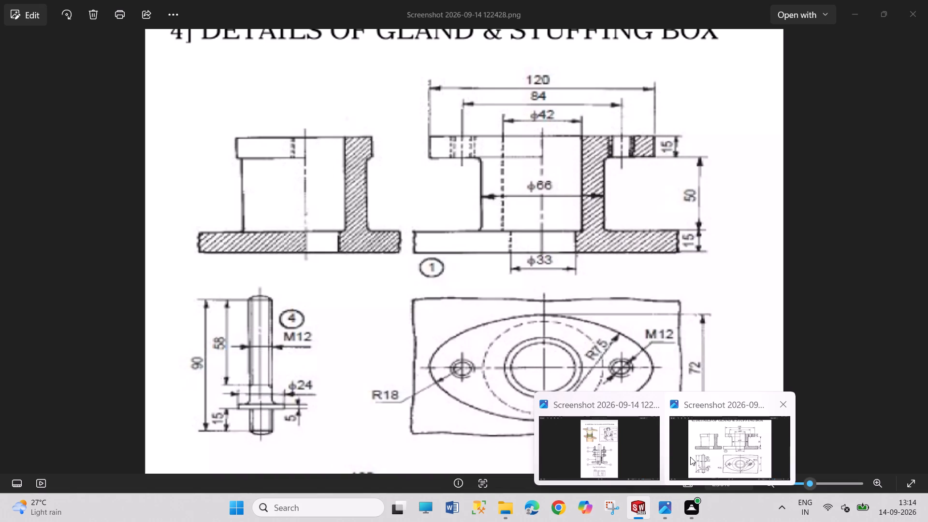
# Dimension the stud profile's outer vertical edge below the collar to 15 mm.
pyautogui.moveTo(527, 414); pyautogui.dragTo(512, 333, button='right')
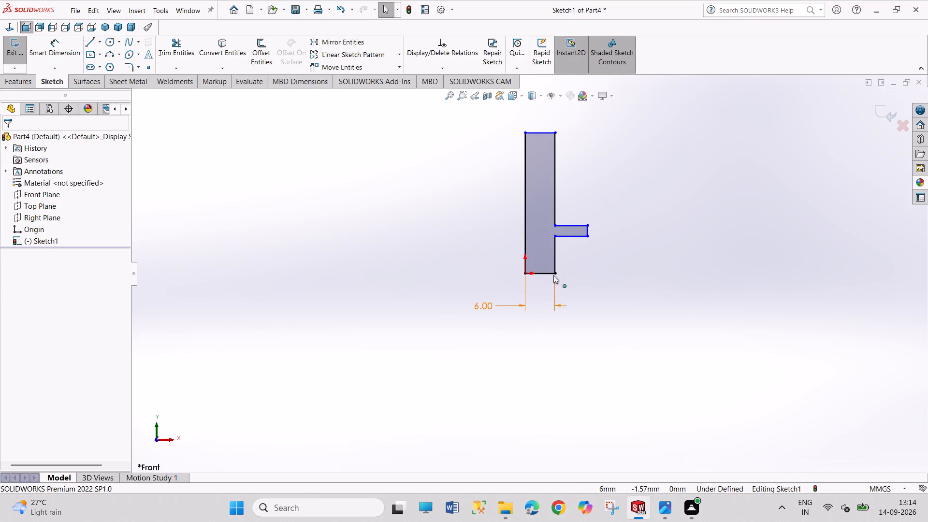
pyautogui.click(553, 258)
pyautogui.moveTo(597, 409); pyautogui.dragTo(595, 409, button='right')
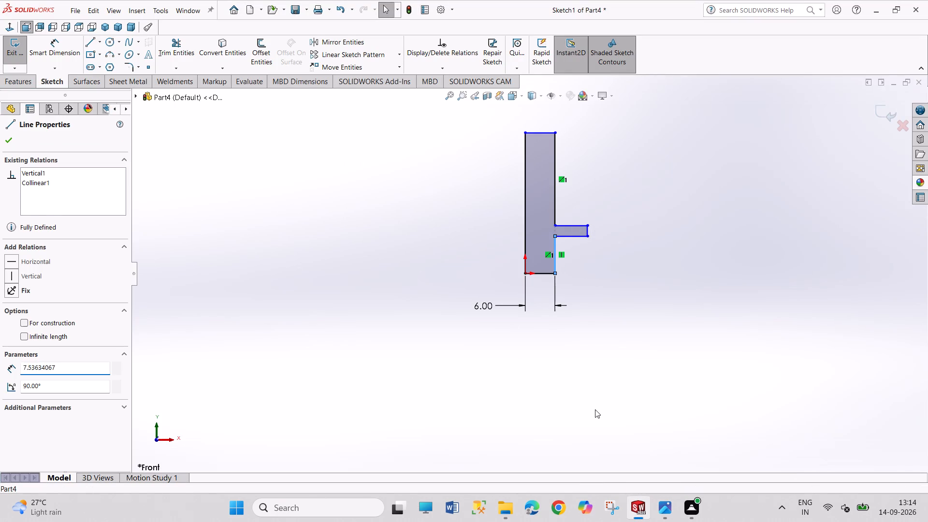
pyautogui.moveTo(595, 409); pyautogui.dragTo(597, 275, button='right')
pyautogui.click(555, 262)
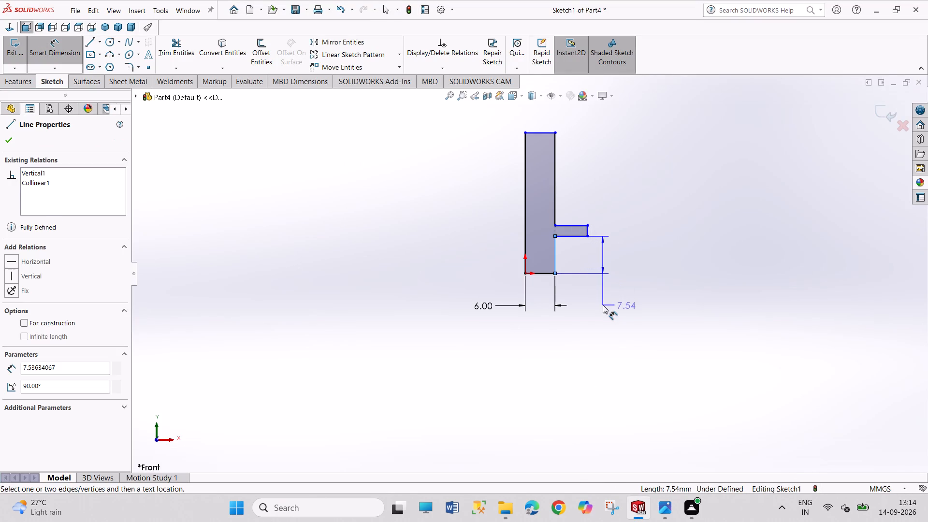
pyautogui.moveTo(603, 305); pyautogui.dragTo(606, 310)
pyautogui.write('15')
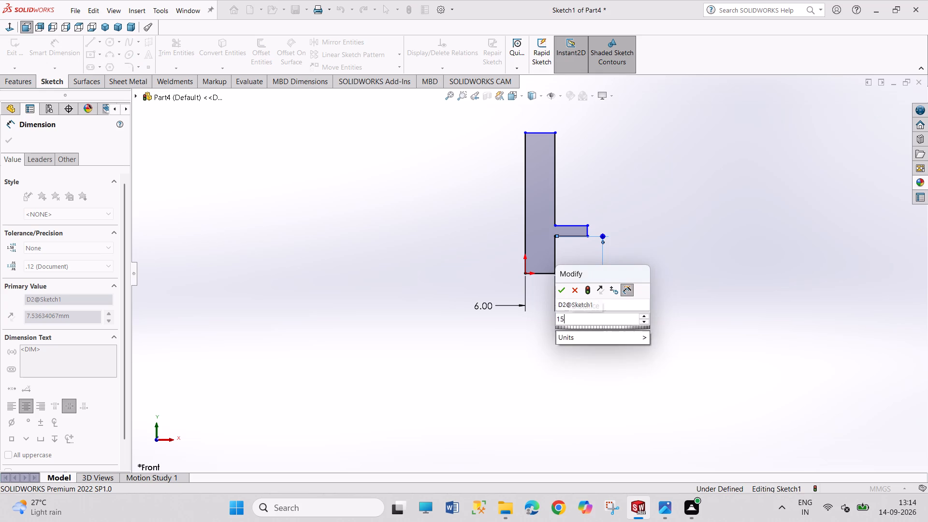
pyautogui.press('Return')
pyautogui.rightClick(689, 286)
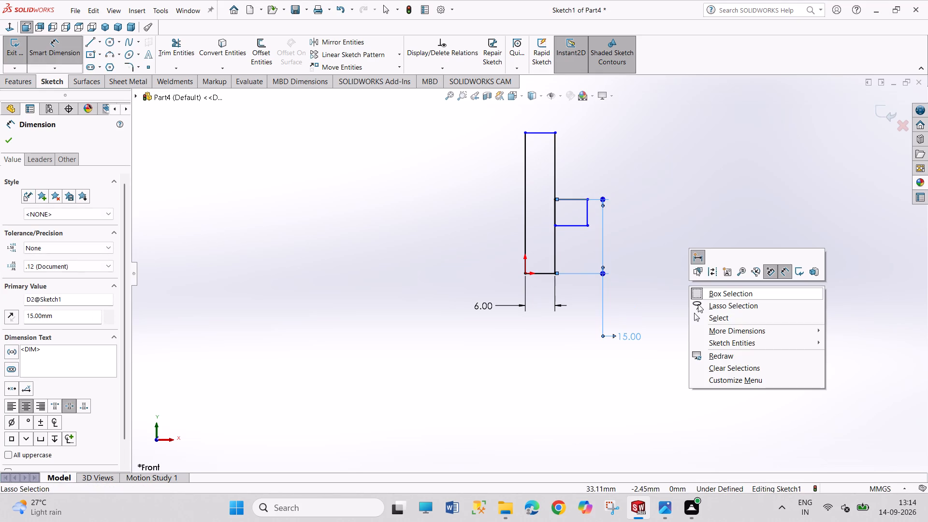
pyautogui.click(715, 313)
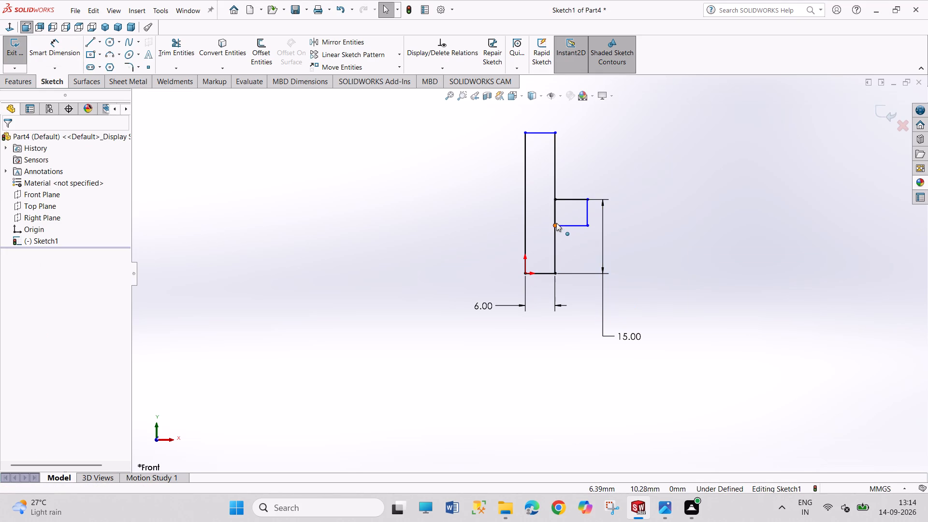
# Reposition the collar's inner corner points along the stud's outer vertical edge, placing the lower collar edge about 10.6 mm above the base.
pyautogui.click(553, 225)
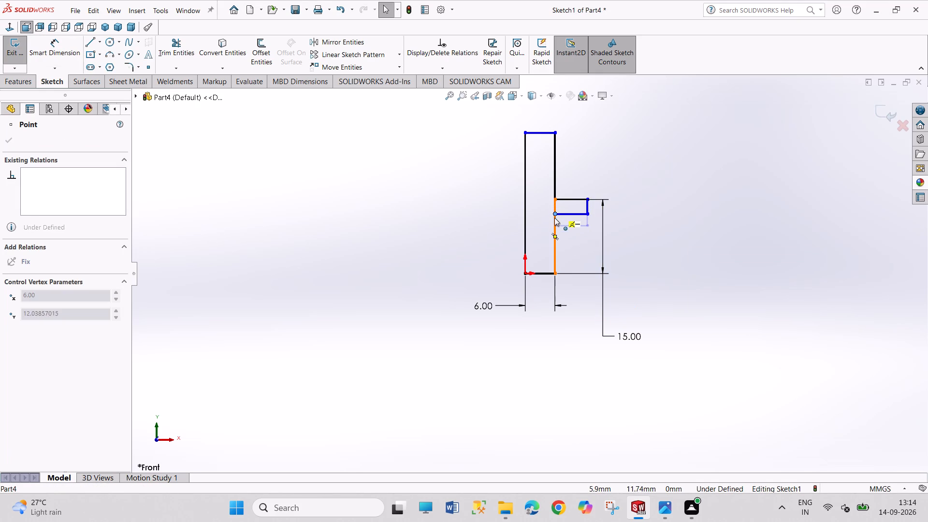
pyautogui.moveTo(555, 203); pyautogui.dragTo(538, 208)
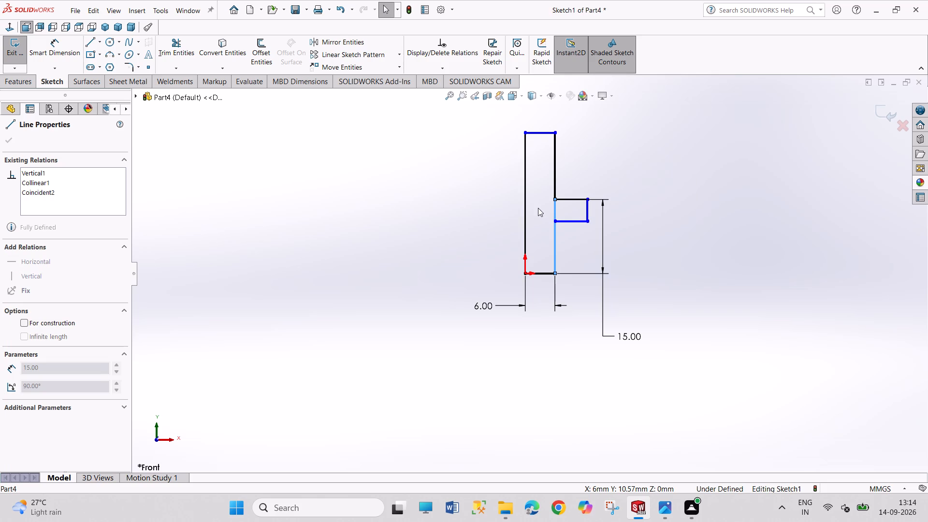
pyautogui.moveTo(538, 208); pyautogui.dragTo(531, 221)
pyautogui.moveTo(555, 200); pyautogui.dragTo(555, 221)
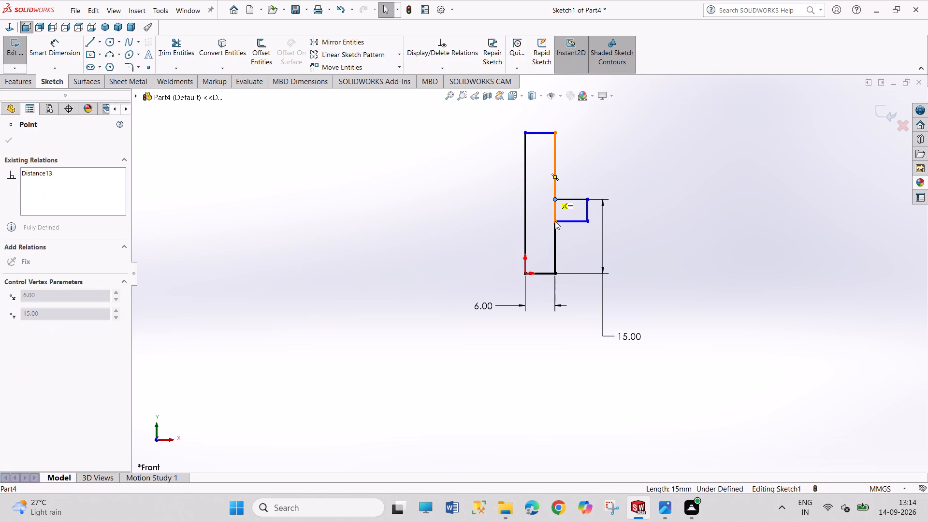
pyautogui.moveTo(555, 221); pyautogui.dragTo(560, 249)
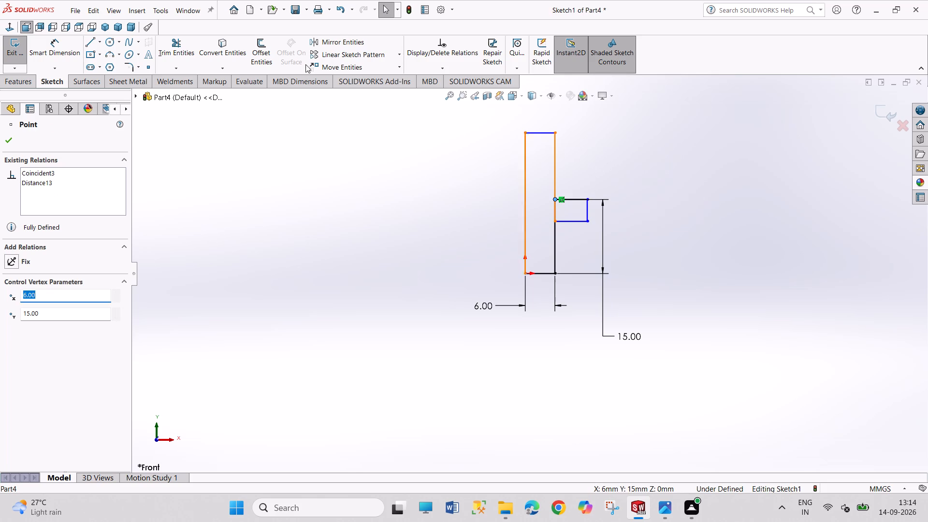
# Trim away the overlapping vertical segments between the collar's upper and lower edges.
pyautogui.click(188, 48)
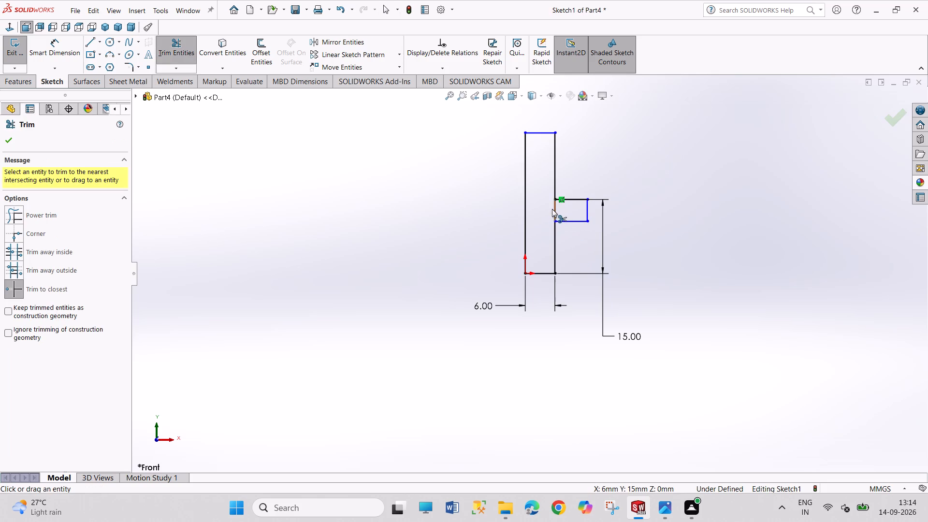
pyautogui.click(552, 208)
pyautogui.click(553, 210)
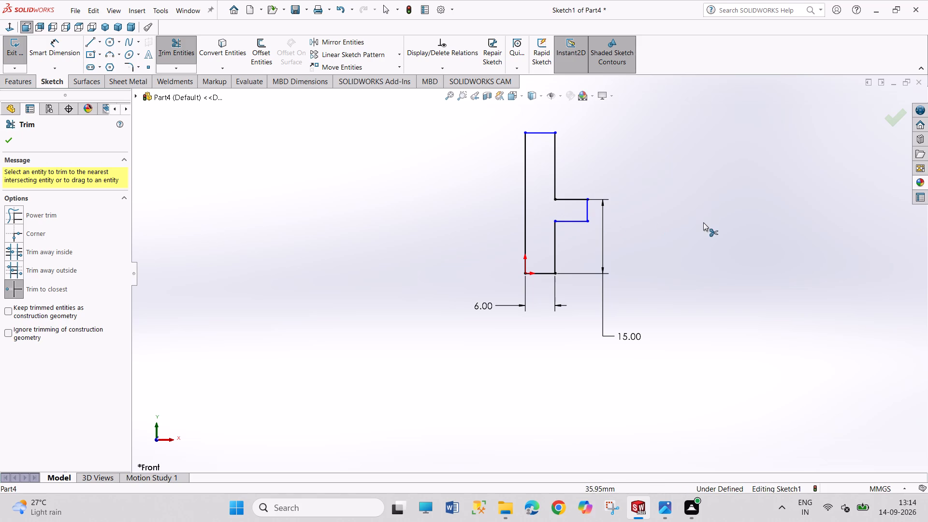
pyautogui.rightClick(703, 222)
pyautogui.click(724, 254)
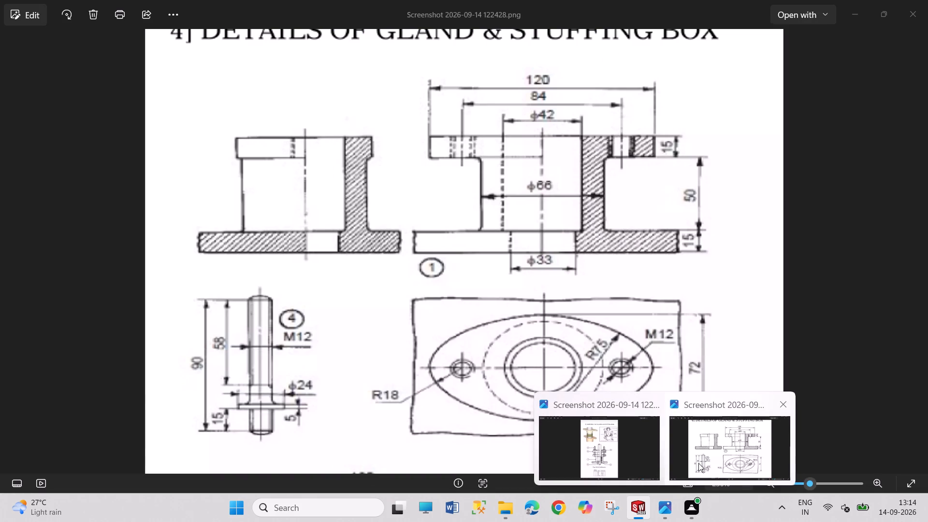
# Dimension the collar's outer vertical edge to a thickness of 5 mm.
pyautogui.moveTo(464, 407); pyautogui.dragTo(460, 309, button='right')
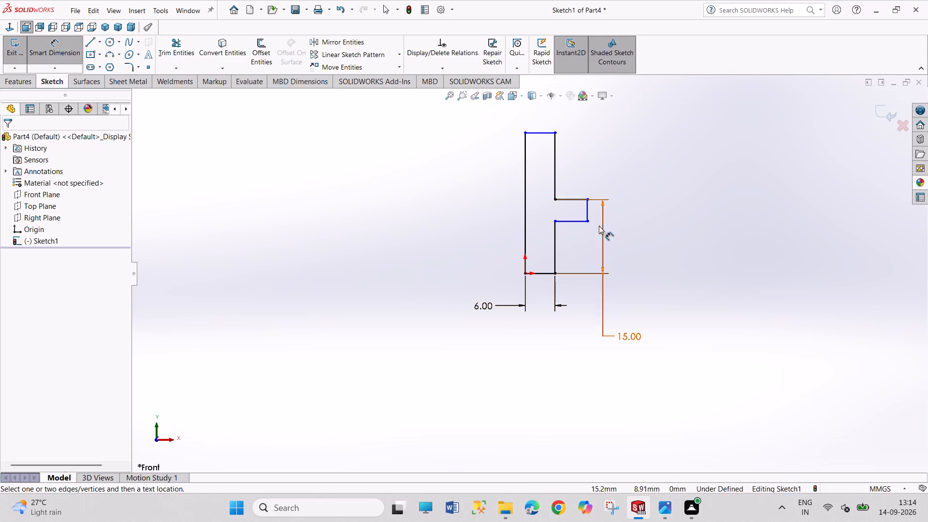
pyautogui.click(587, 214)
pyautogui.moveTo(636, 212); pyautogui.dragTo(651, 225)
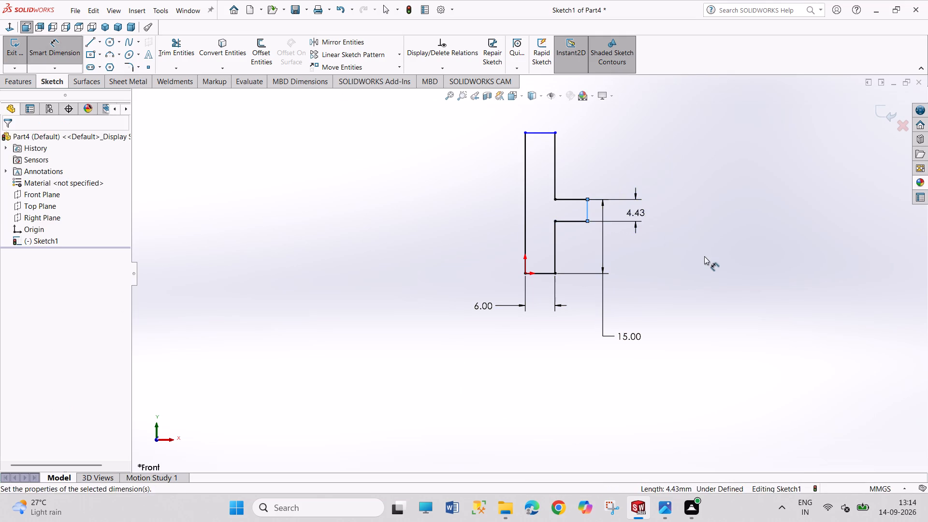
pyautogui.press('5')
pyautogui.press('Return')
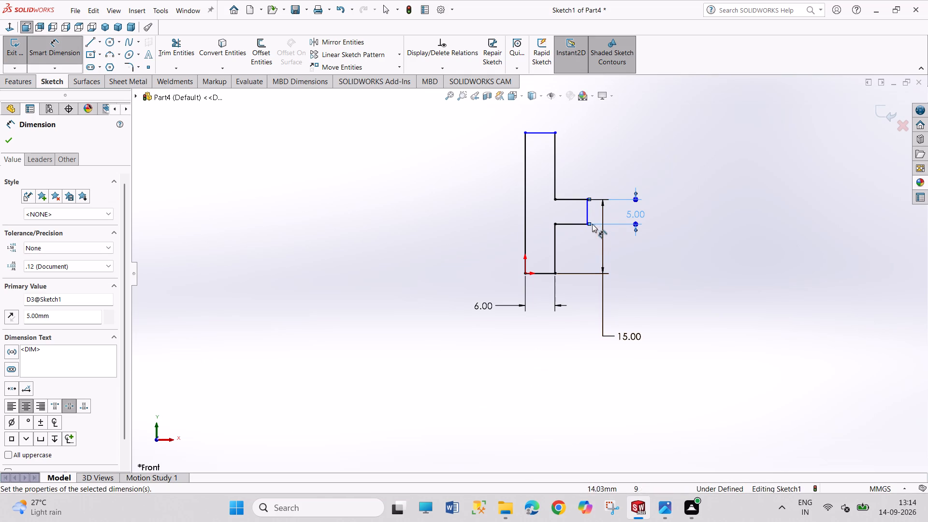
# Dimension the distance from the stud's axis line to the collar's outer edge as 12 mm.
pyautogui.click(588, 213)
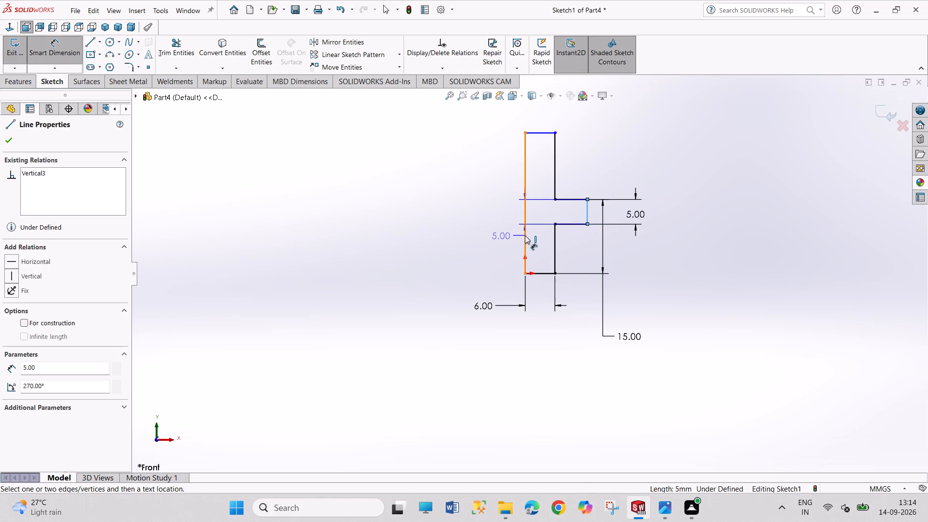
pyautogui.click(525, 235)
pyautogui.moveTo(548, 344); pyautogui.dragTo(556, 352)
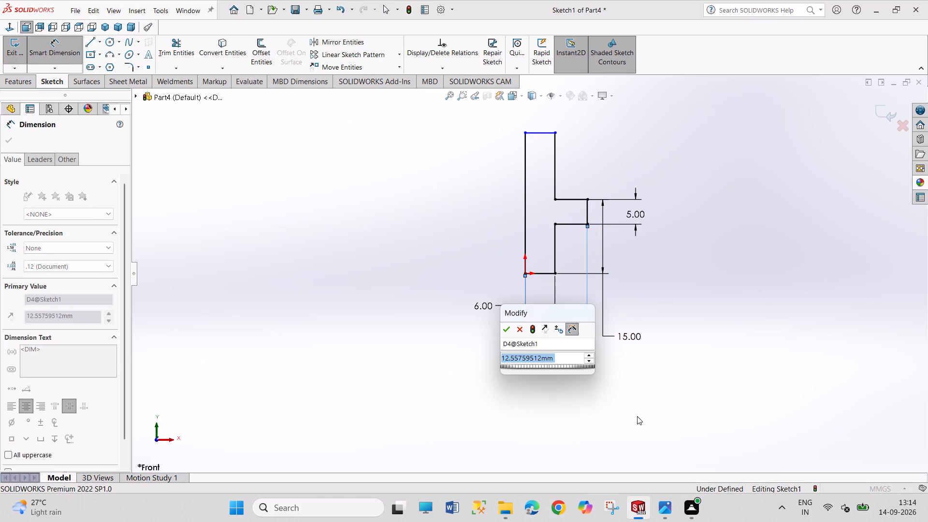
pyautogui.write('12')
pyautogui.press('Return')
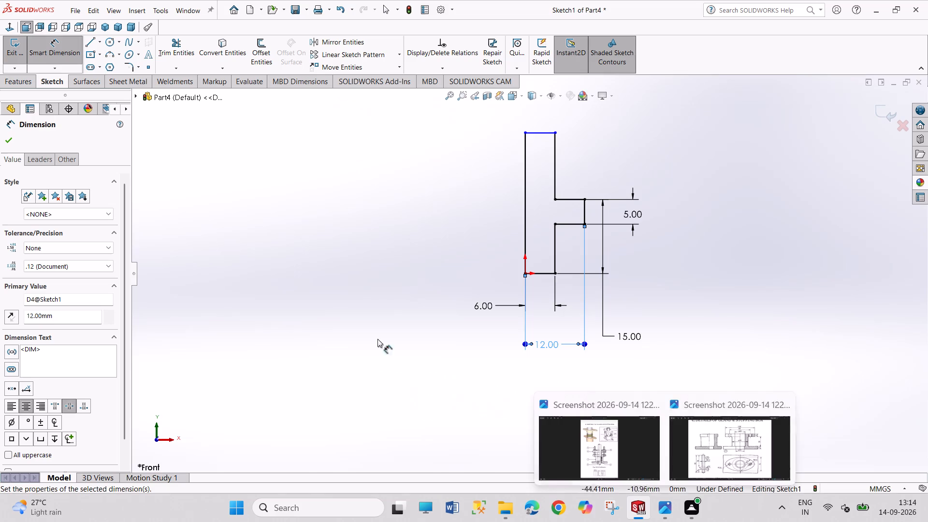
# Dimension the overall height between the profile's bottom and top edges to 90 mm.
pyautogui.click(541, 275)
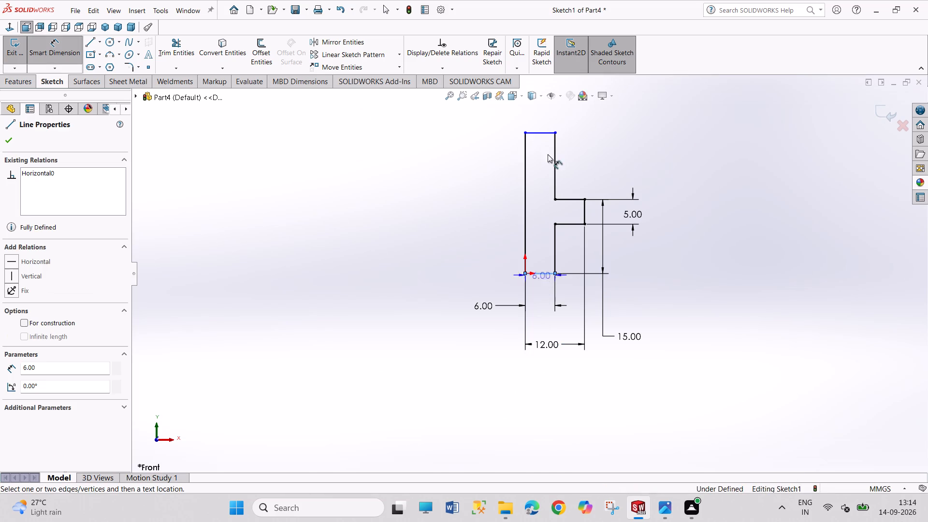
pyautogui.click(542, 132)
pyautogui.click(394, 210)
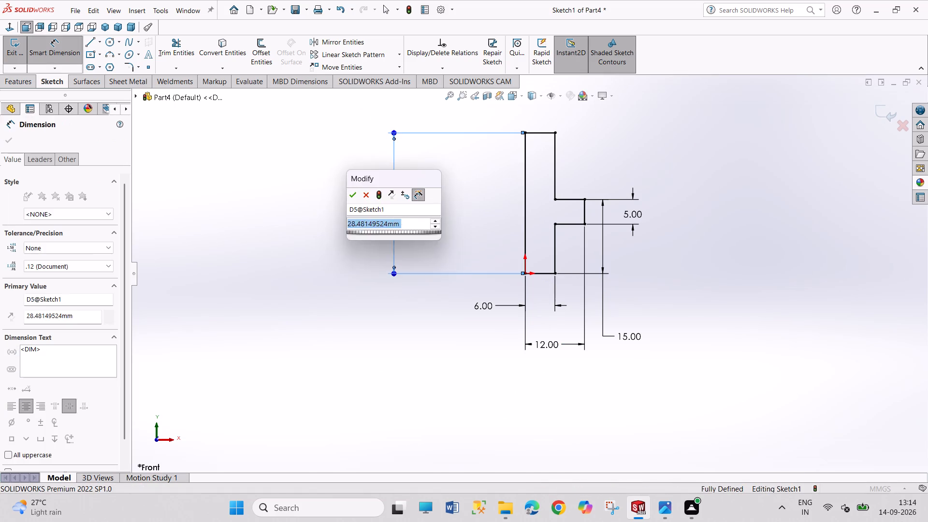
pyautogui.write('90')
pyautogui.press('Return')
pyautogui.rightClick(362, 325)
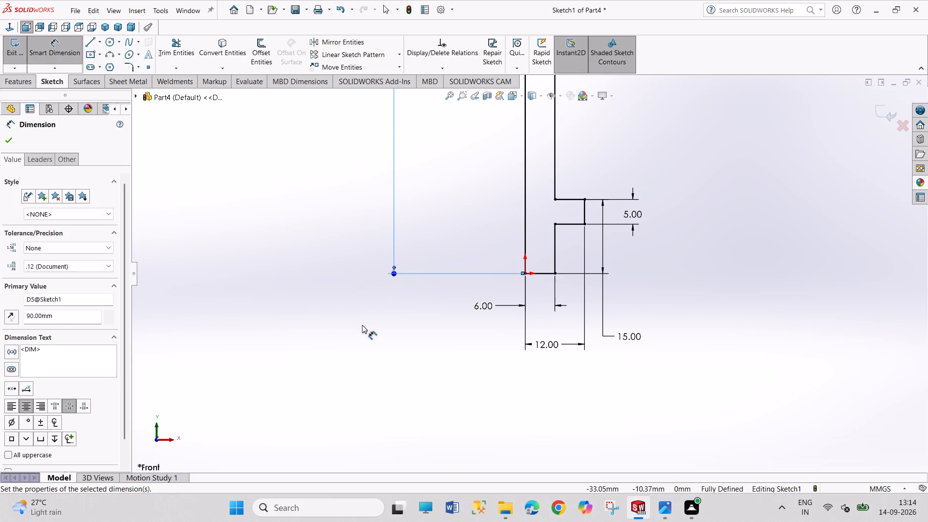
pyautogui.click(399, 356)
# Exit the sketch and revolve the half profile 360° about its long vertical axis line with Revolved Boss/Base.
pyautogui.scroll(-4, 617, 214)
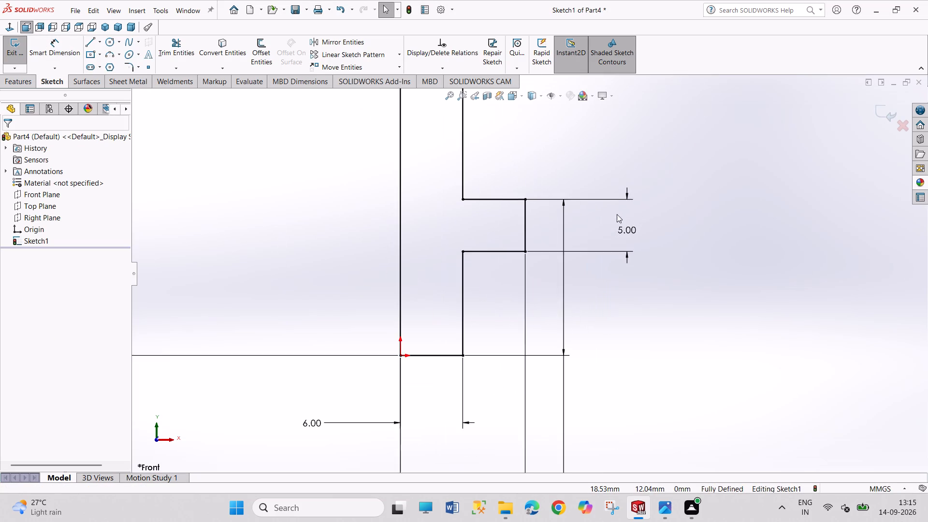
pyautogui.scroll(10, 612, 212)
pyautogui.scroll(-1, 531, 184)
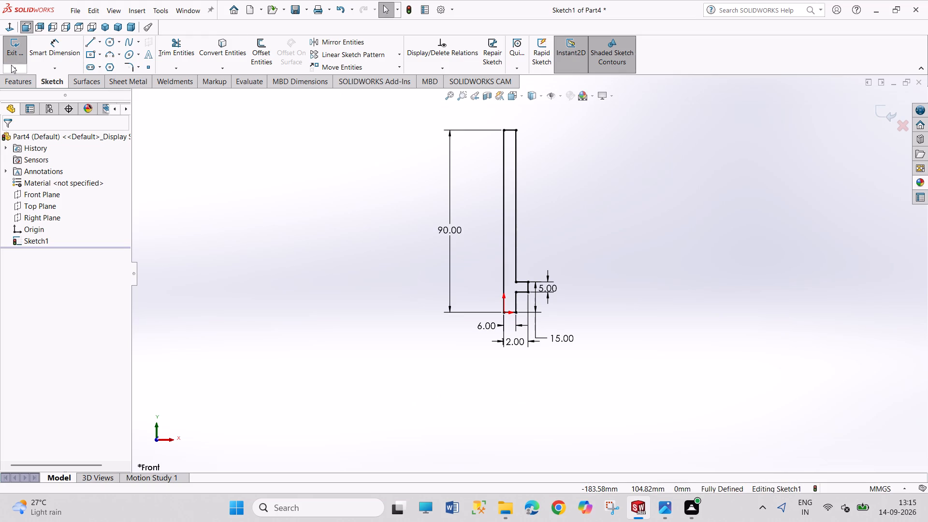
pyautogui.click(11, 65)
pyautogui.click(6, 58)
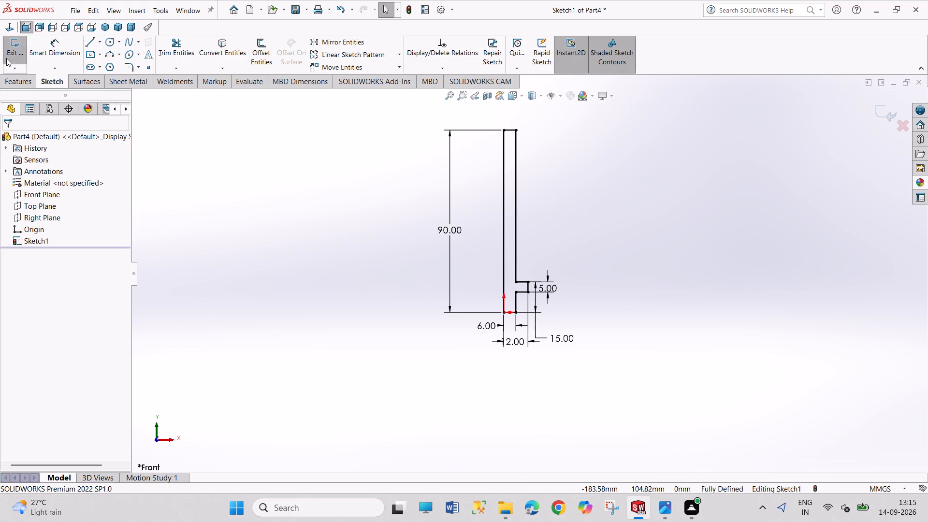
pyautogui.click(50, 52)
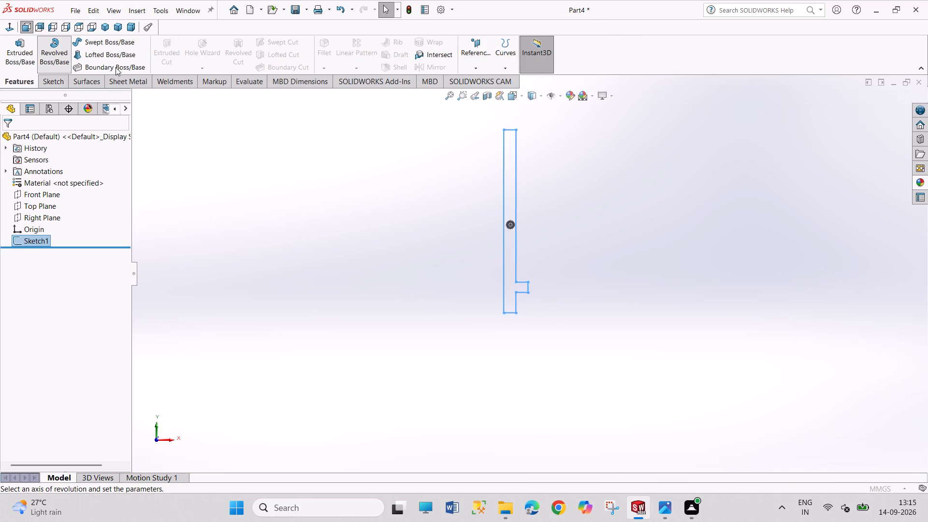
pyautogui.click(502, 293)
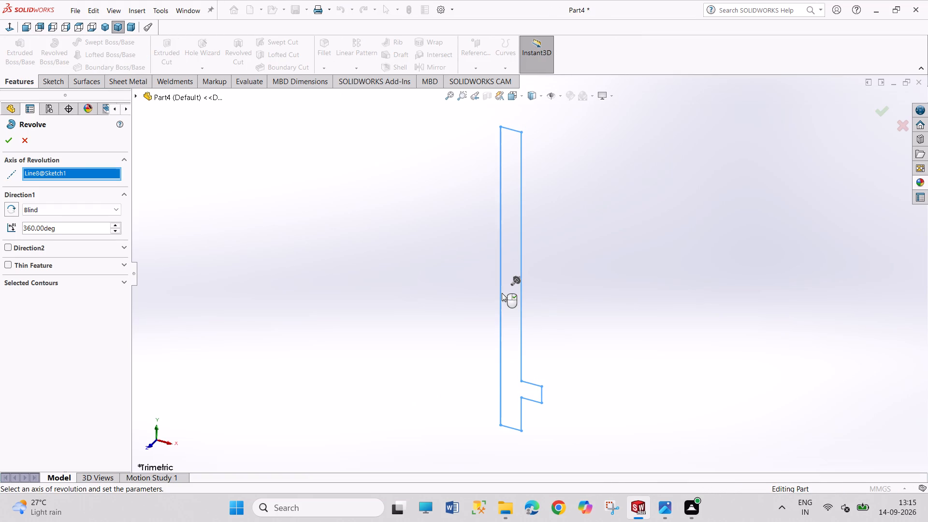
pyautogui.click(0, 142)
pyautogui.click(10, 135)
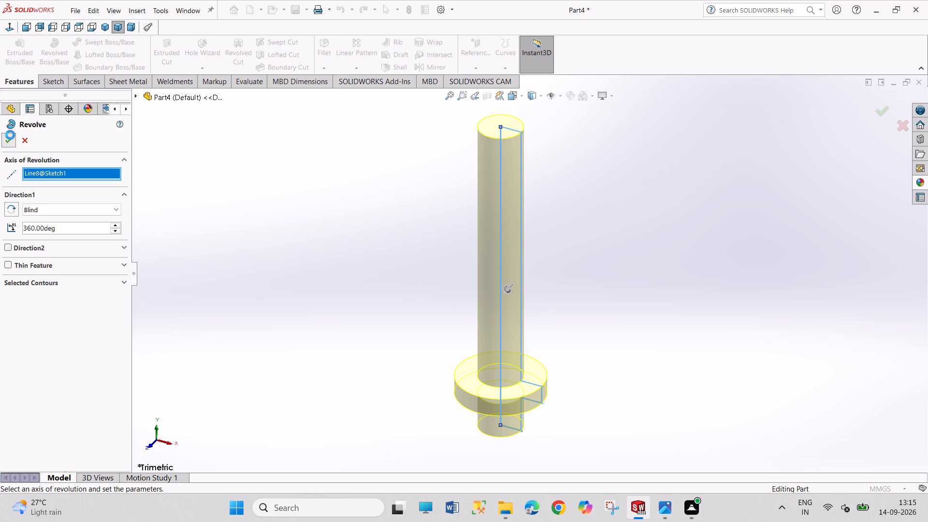
pyautogui.moveTo(449, 207); pyautogui.dragTo(473, 308)
pyautogui.moveTo(427, 241); pyautogui.dragTo(444, 309)
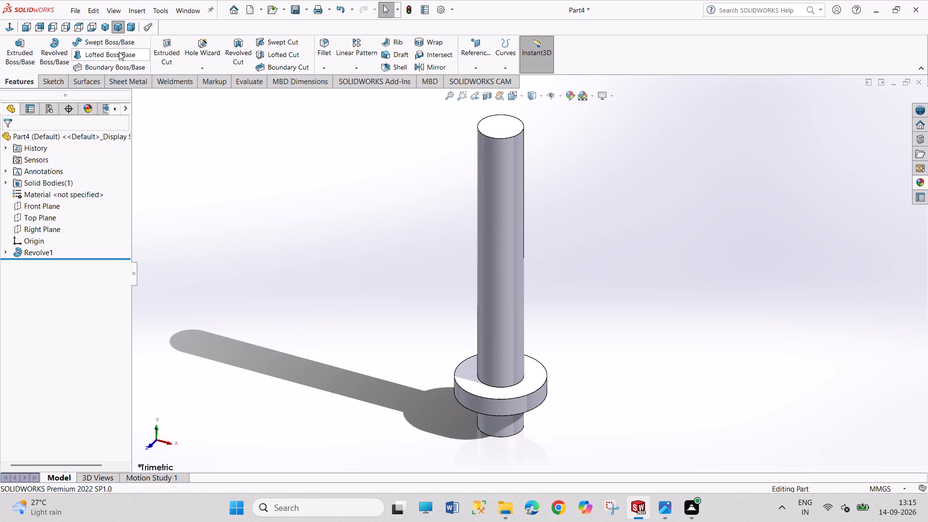
# Fillet the edge where the long shank meets the collar's upper face with a 2 mm radius.
pyautogui.click(316, 44)
pyautogui.click(518, 385)
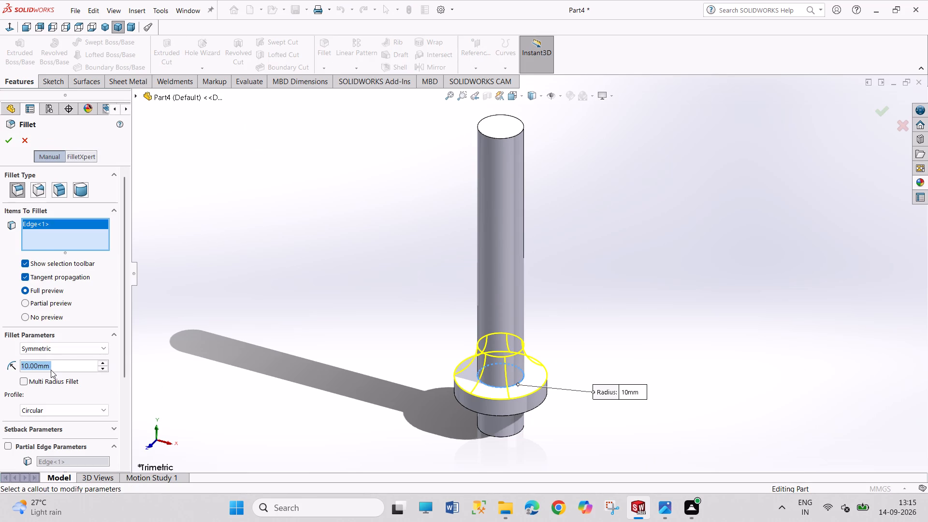
pyautogui.press('5')
pyautogui.press('Return')
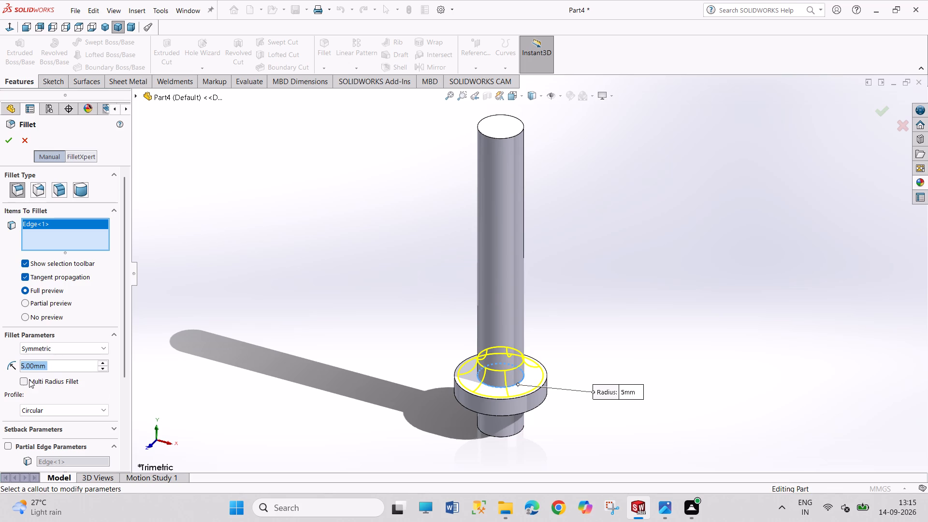
pyautogui.press('2')
pyautogui.press('Return')
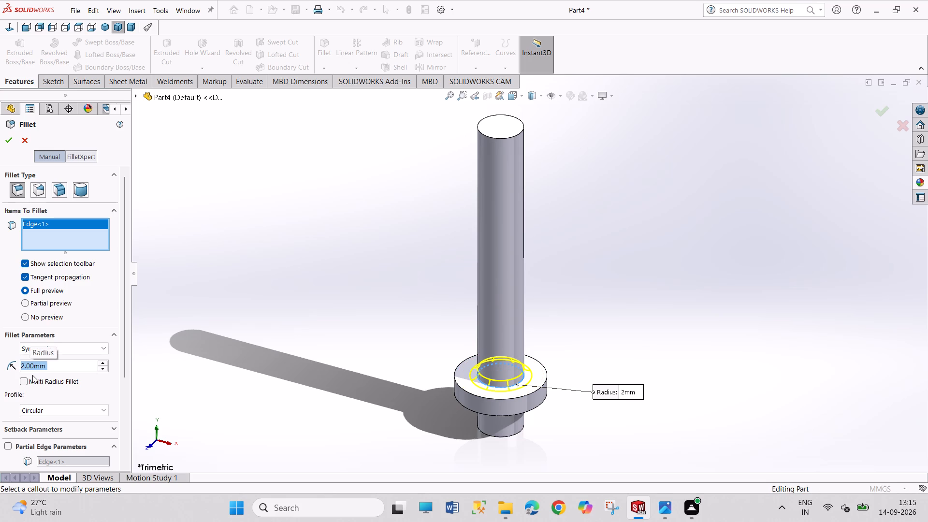
pyautogui.click(13, 142)
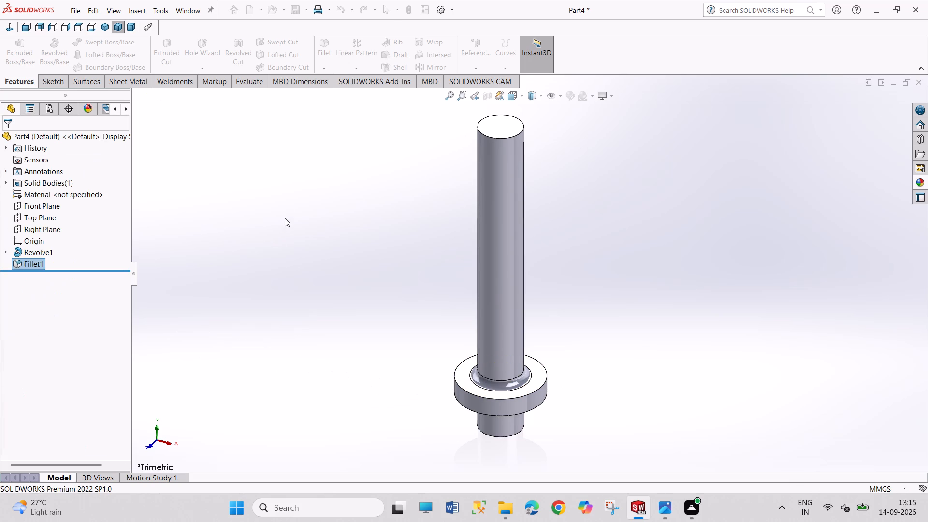
pyautogui.moveTo(284, 203); pyautogui.dragTo(368, 341)
pyautogui.moveTo(324, 228); pyautogui.dragTo(346, 292)
# Save the stud part as STAND 14, checking the parts list in the reference drawing for its name.
pyautogui.hotkey('ctrl', 's')
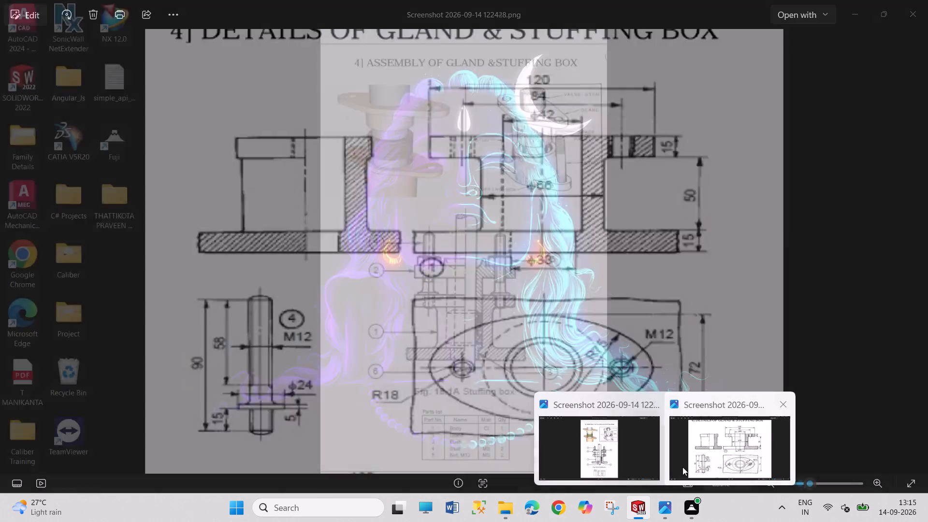
pyautogui.click(682, 467)
pyautogui.scroll(-3, 410, 407)
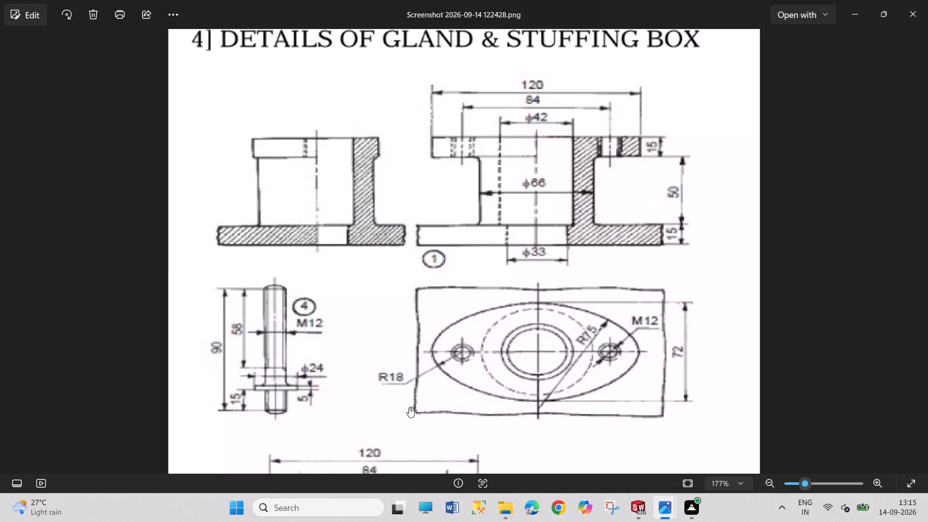
pyautogui.scroll(-5, 408, 407)
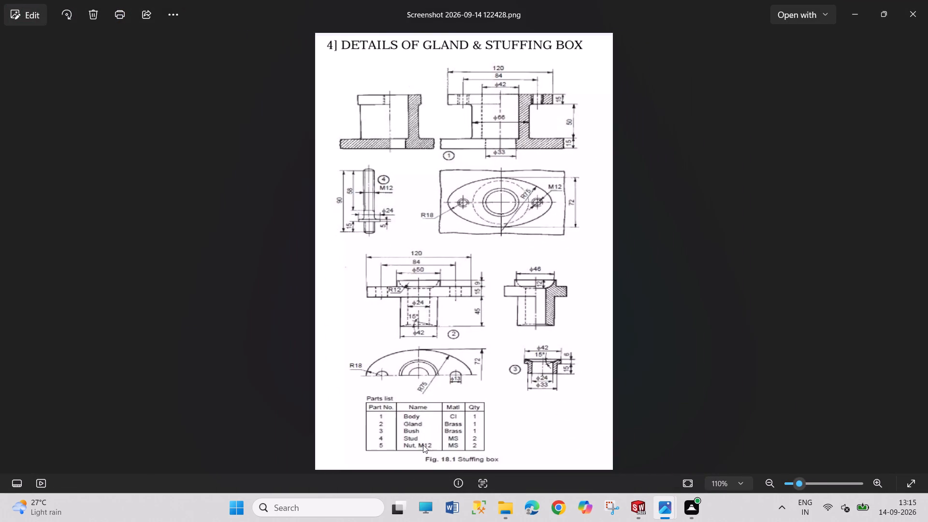
pyautogui.scroll(6, 406, 455)
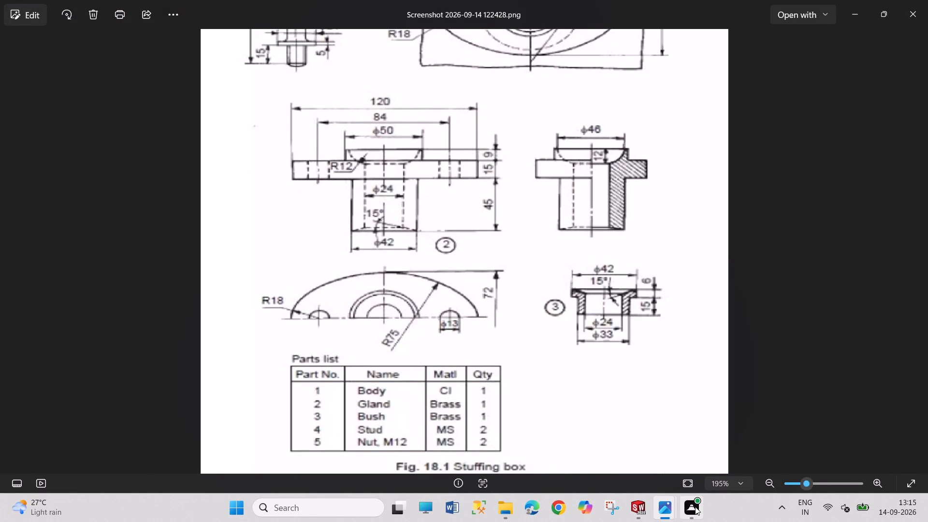
pyautogui.click(629, 504)
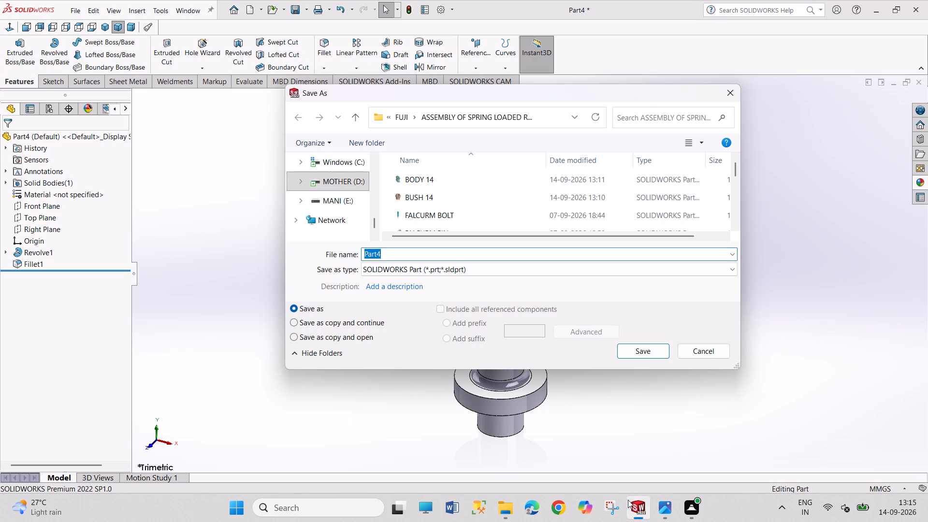
pyautogui.write('STA')
pyautogui.write('ND')
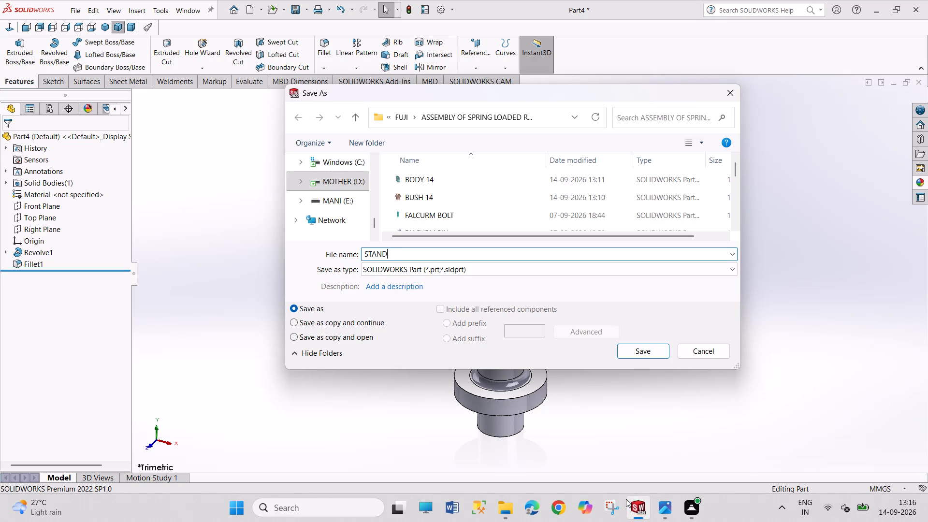
pyautogui.press('space')
pyautogui.write('14')
pyautogui.press('Return')
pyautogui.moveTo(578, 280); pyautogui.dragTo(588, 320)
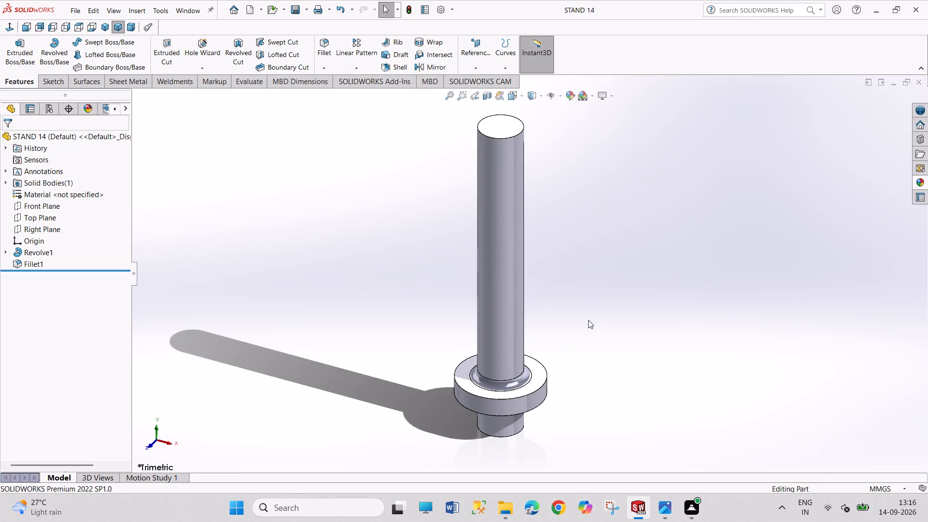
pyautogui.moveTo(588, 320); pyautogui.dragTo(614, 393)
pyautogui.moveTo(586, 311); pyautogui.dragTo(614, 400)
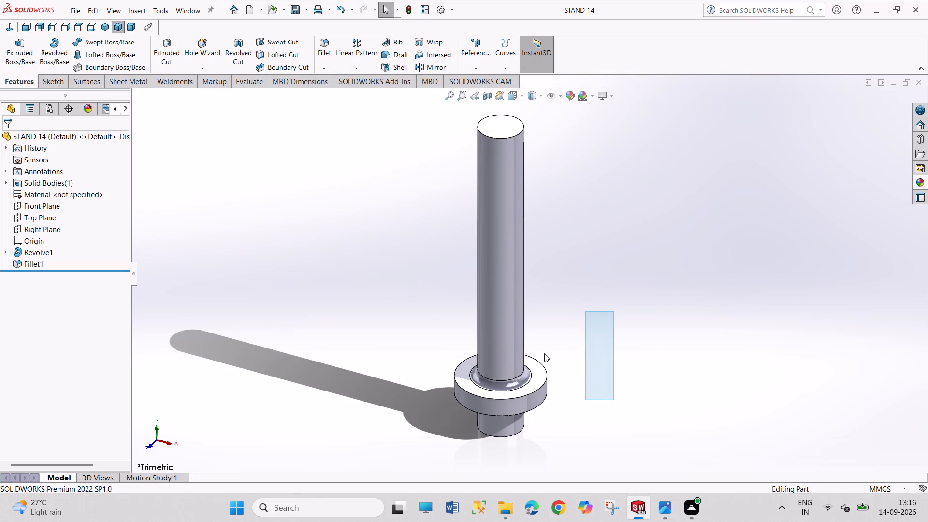
# Apply a purple colour from the pastels swatches to the whole STAND 14 part and save it.
pyautogui.rightClick(510, 264)
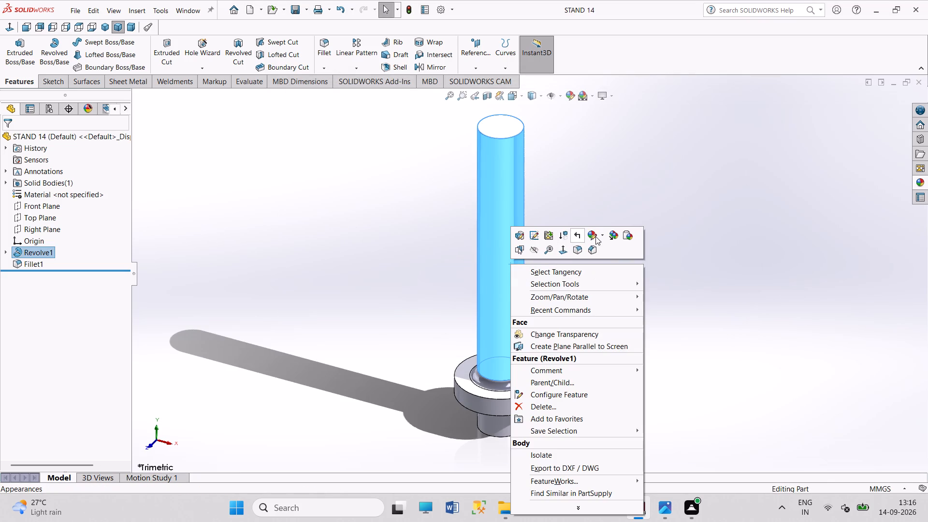
pyautogui.click(599, 235)
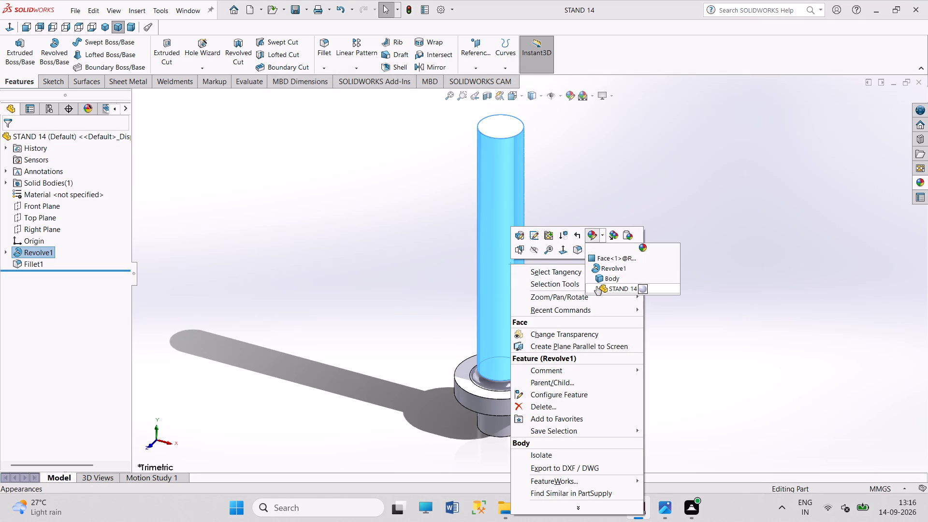
pyautogui.click(596, 286)
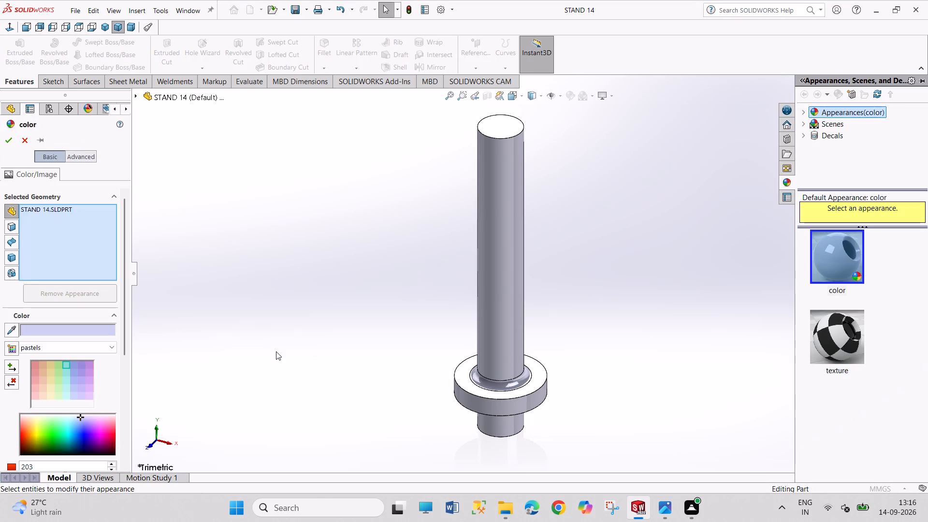
pyautogui.click(89, 365)
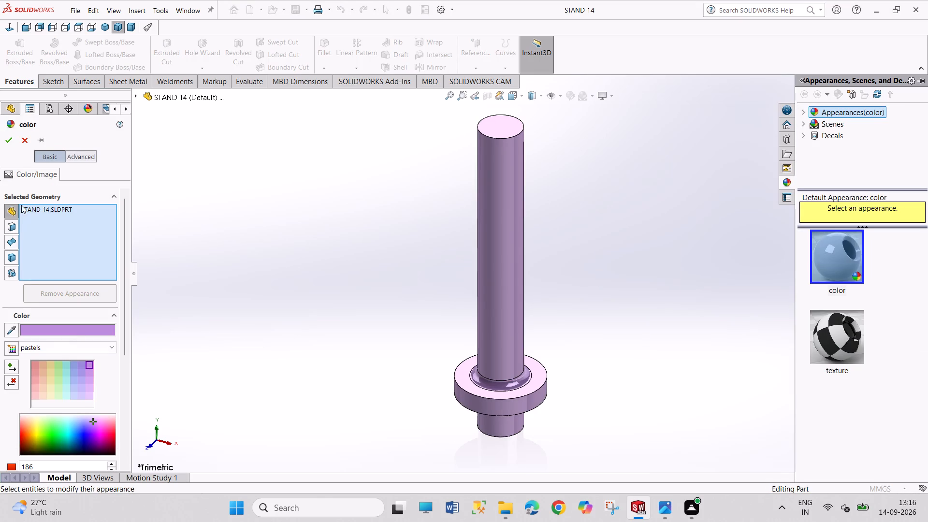
pyautogui.click(8, 144)
pyautogui.moveTo(258, 170); pyautogui.dragTo(309, 247)
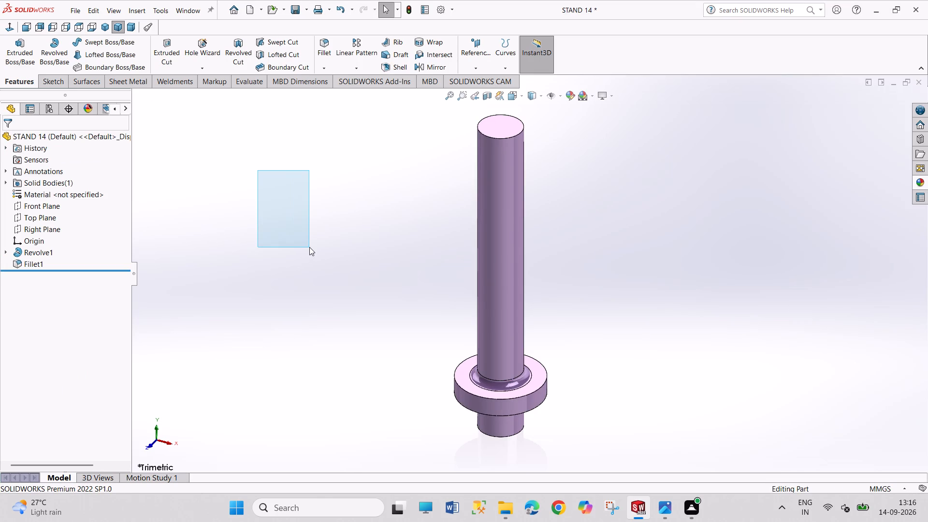
pyautogui.hotkey('ctrl', 's')
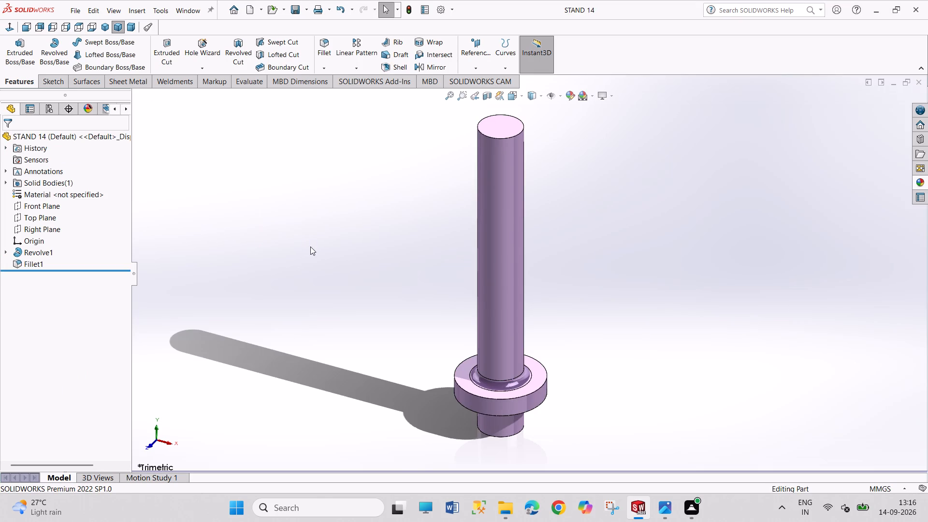
# Create a new assembly and place BODY 14 in it as the first component.
pyautogui.hotkey('ctrl', 'n')
pyautogui.press('Right')
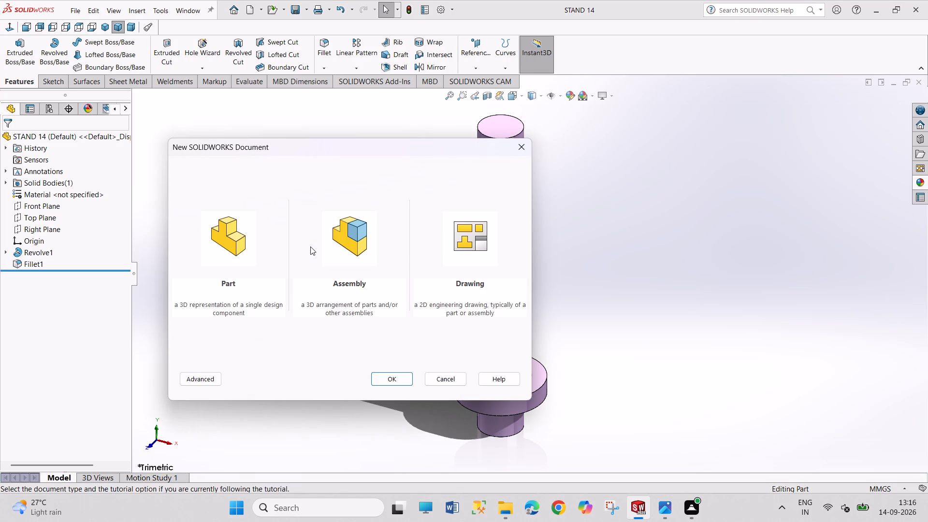
pyautogui.press('Return')
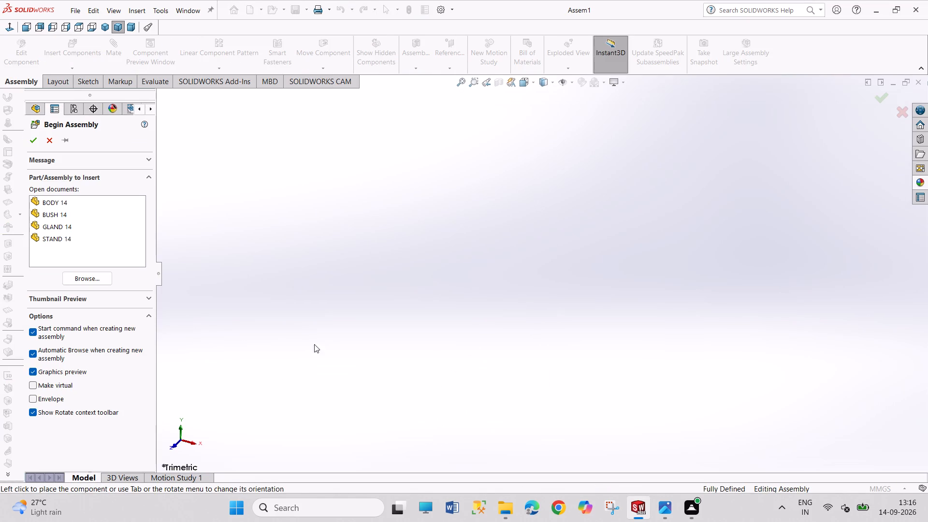
pyautogui.doubleClick(71, 202)
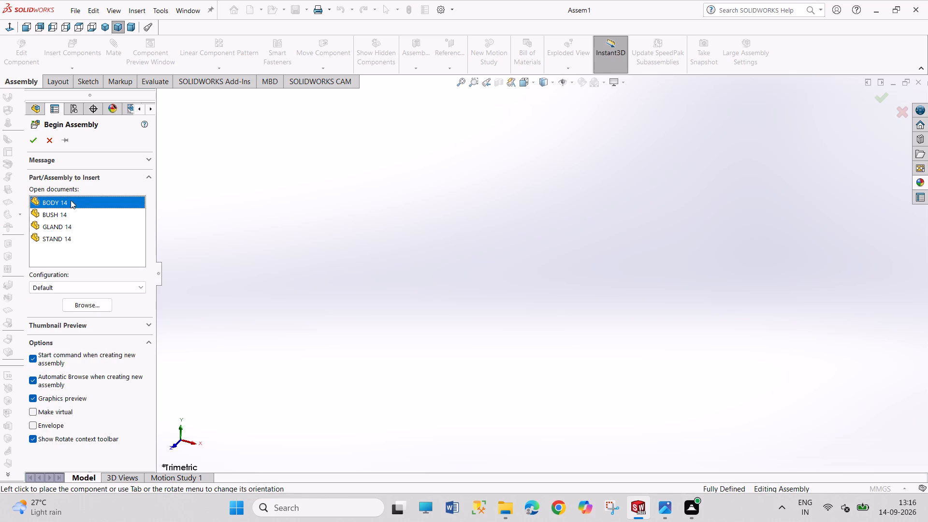
pyautogui.click(522, 285)
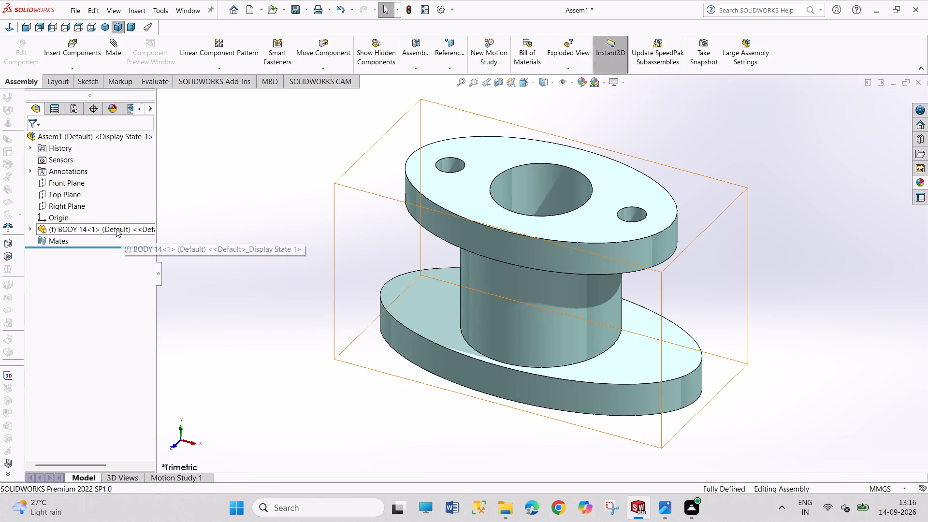
# Change the BODY 14 component from fixed to floating.
pyautogui.rightClick(116, 229)
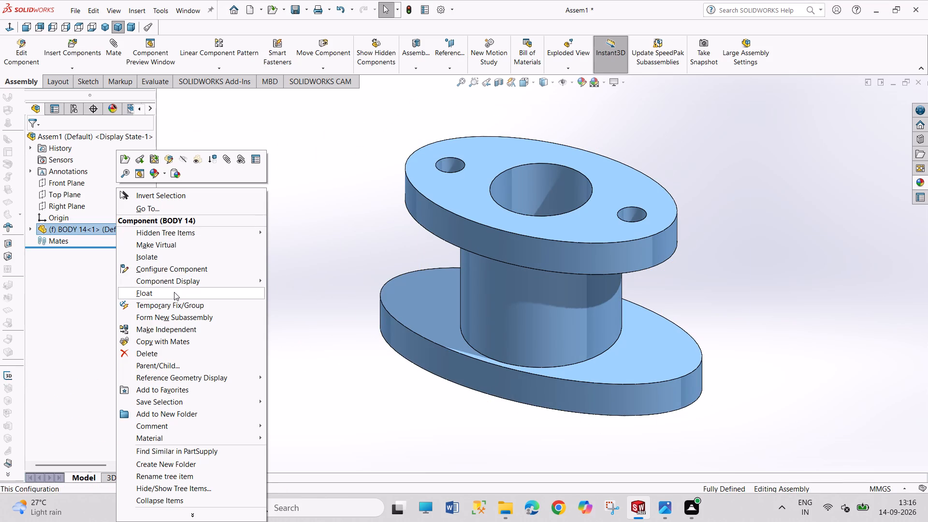
pyautogui.click(174, 292)
# Mate BODY 14's Front, Top and Right planes coincident with the matching assembly planes.
pyautogui.click(27, 229)
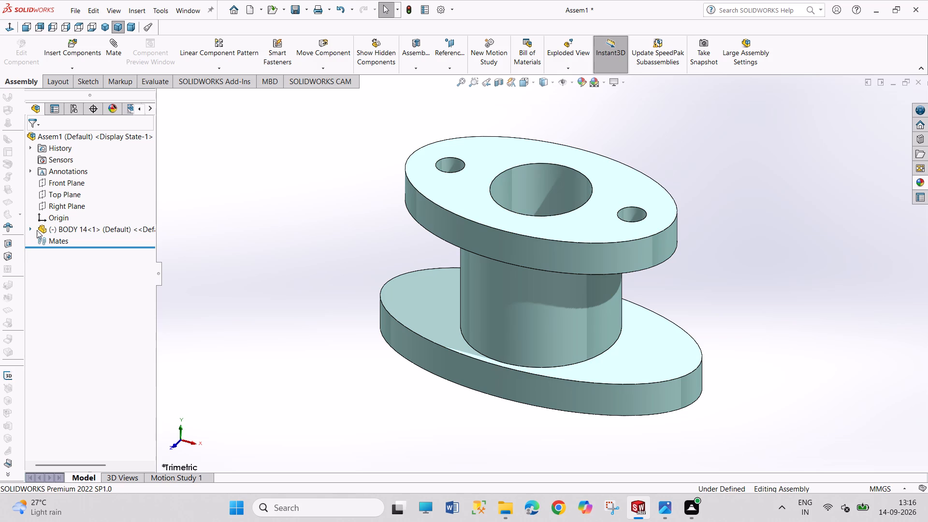
pyautogui.click(29, 228)
pyautogui.click(83, 298)
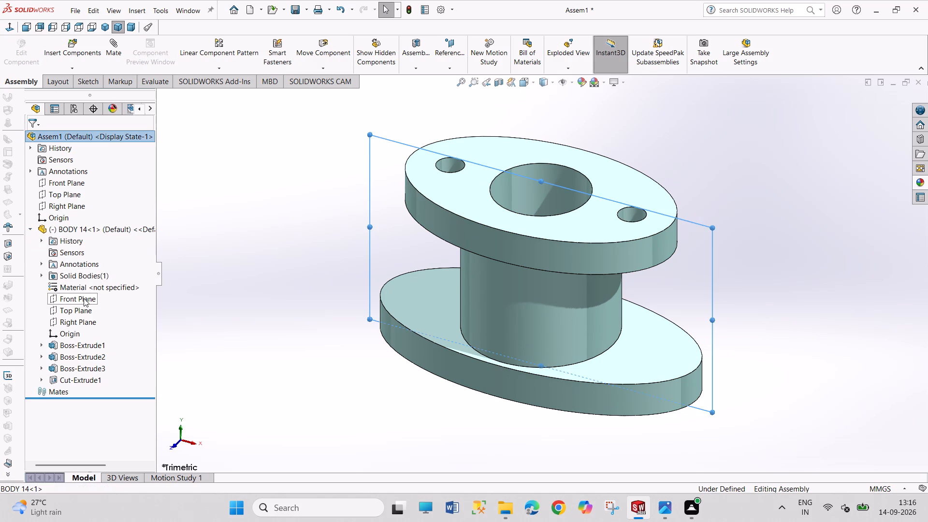
pyautogui.keyDown('ctrl'); pyautogui.click(72, 183); pyautogui.keyUp('ctrl')
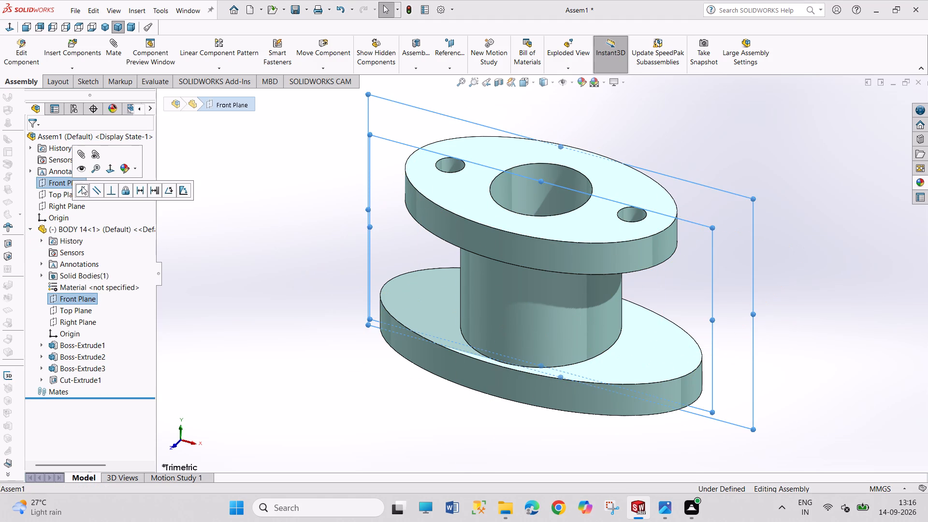
pyautogui.click(82, 186)
pyautogui.click(66, 195)
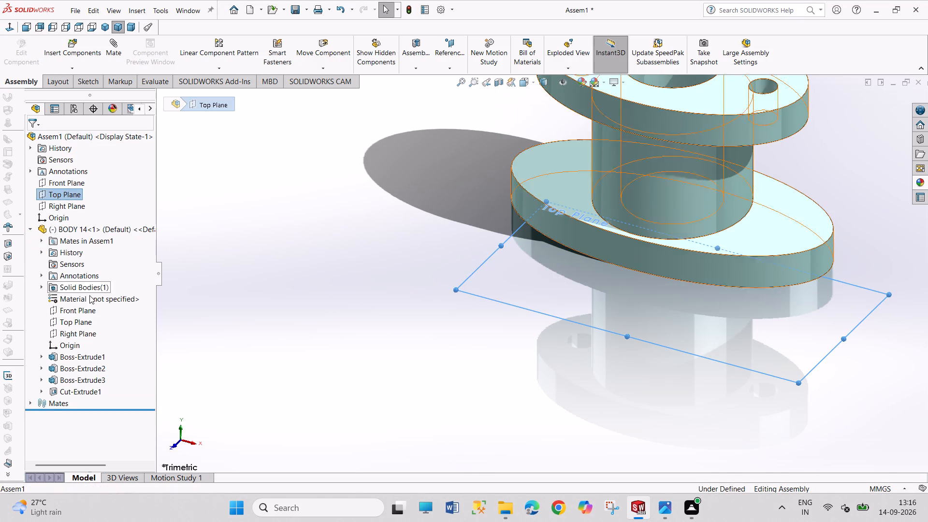
pyautogui.keyDown('ctrl'); pyautogui.click(89, 321); pyautogui.keyUp('ctrl')
pyautogui.click(102, 329)
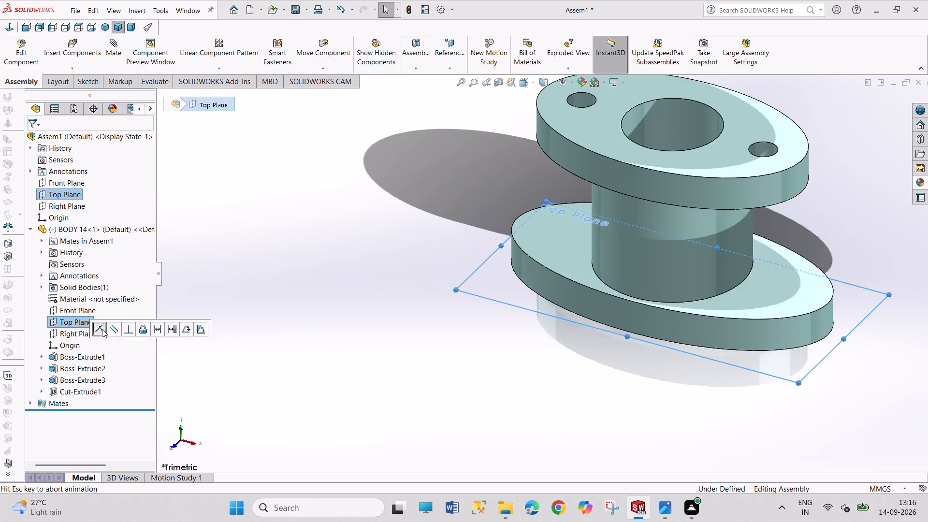
pyautogui.click(83, 336)
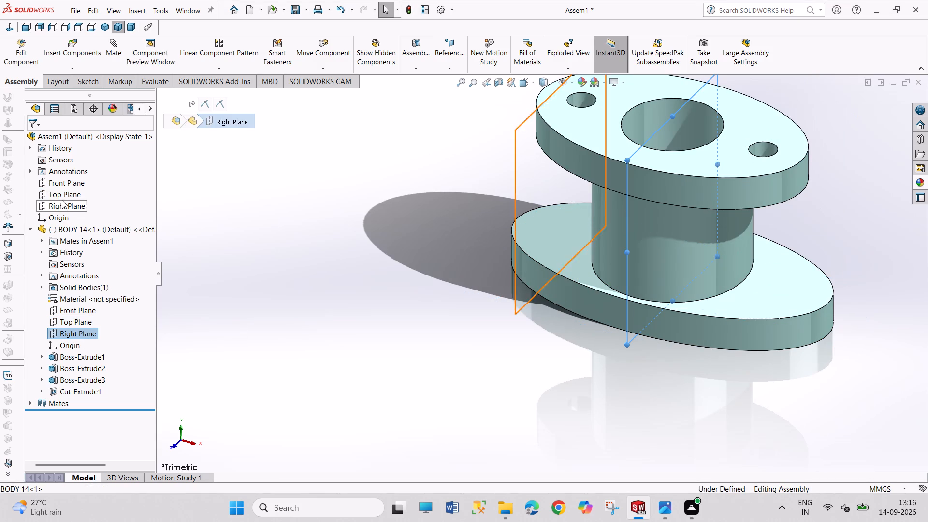
pyautogui.keyDown('ctrl'); pyautogui.click(60, 206); pyautogui.keyUp('ctrl')
pyautogui.click(69, 211)
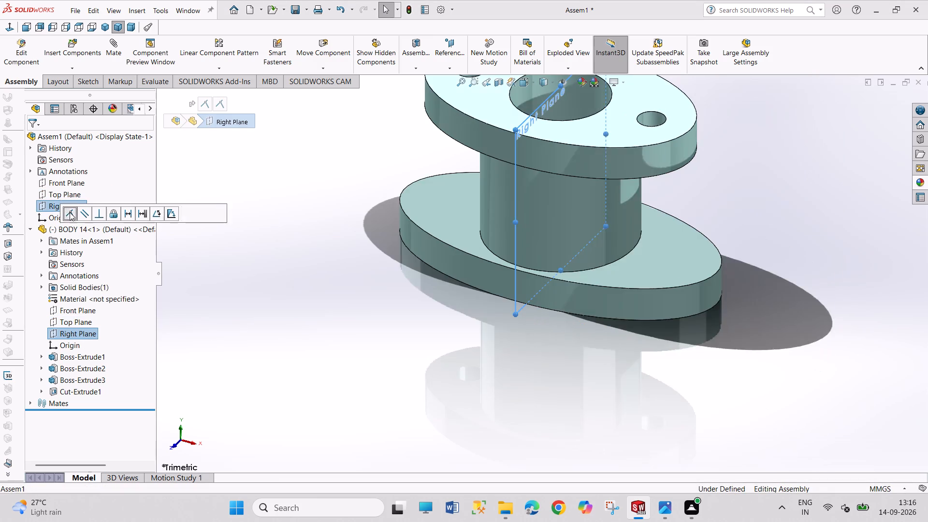
pyautogui.moveTo(209, 244); pyautogui.dragTo(253, 330)
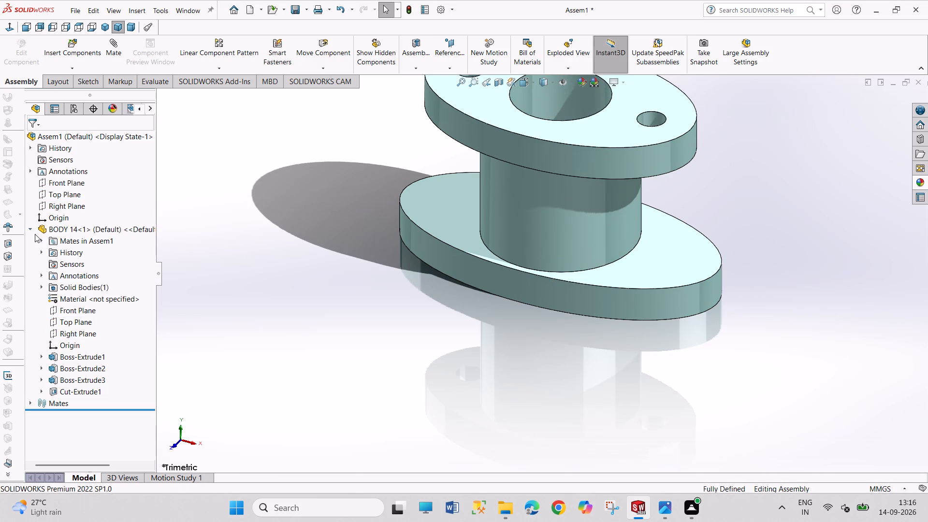
pyautogui.click(32, 229)
# Examine the stuffing box assembly drawing for how the gland, bush, studs and nuts fit onto the body.
pyautogui.scroll(-2, 295, 253)
pyautogui.scroll(3, 296, 253)
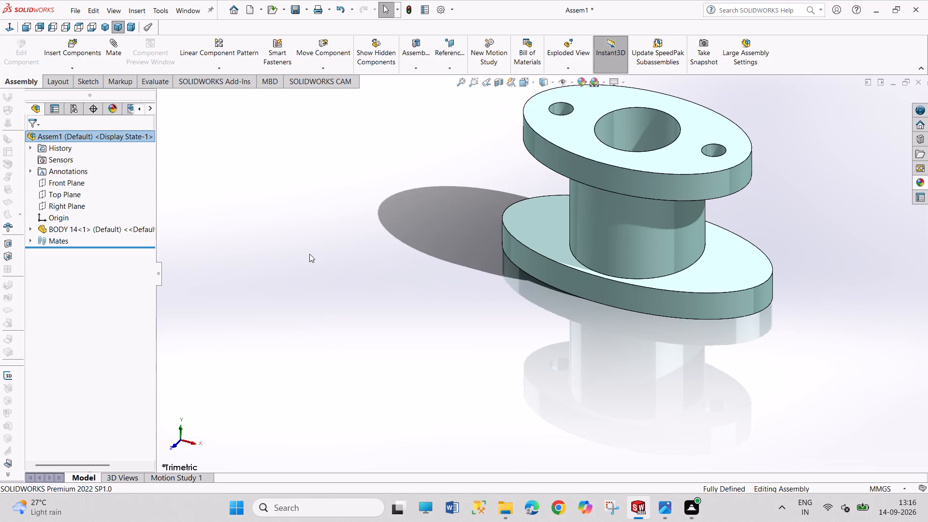
pyautogui.scroll(5, 309, 254)
pyautogui.scroll(-2, 613, 211)
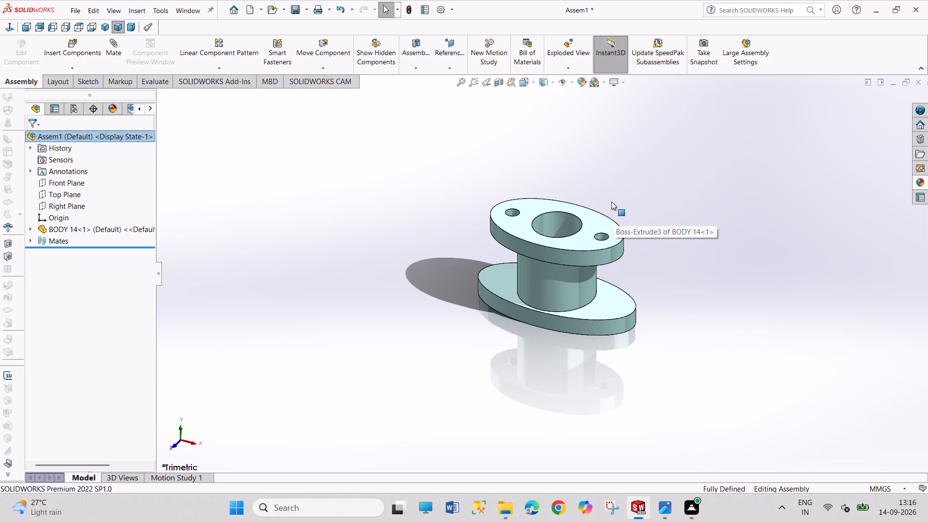
pyautogui.scroll(-3, 611, 202)
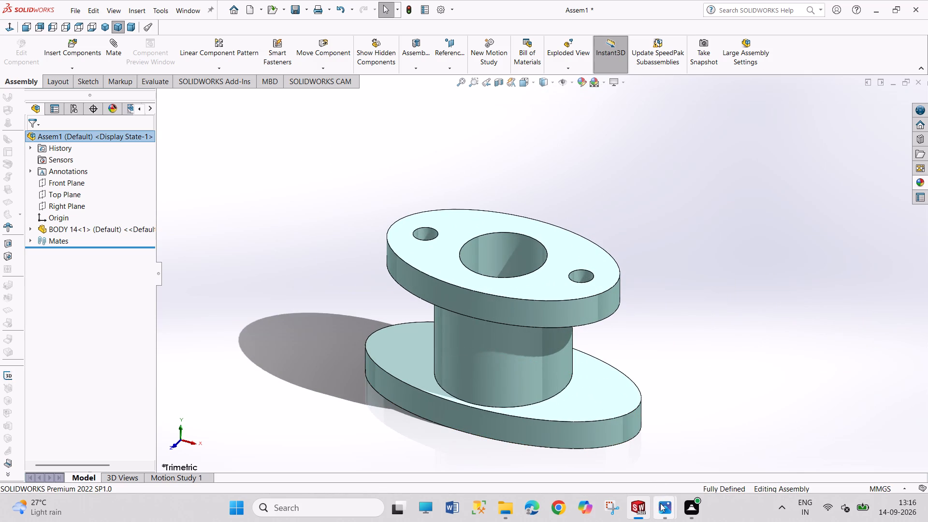
pyautogui.click(660, 503)
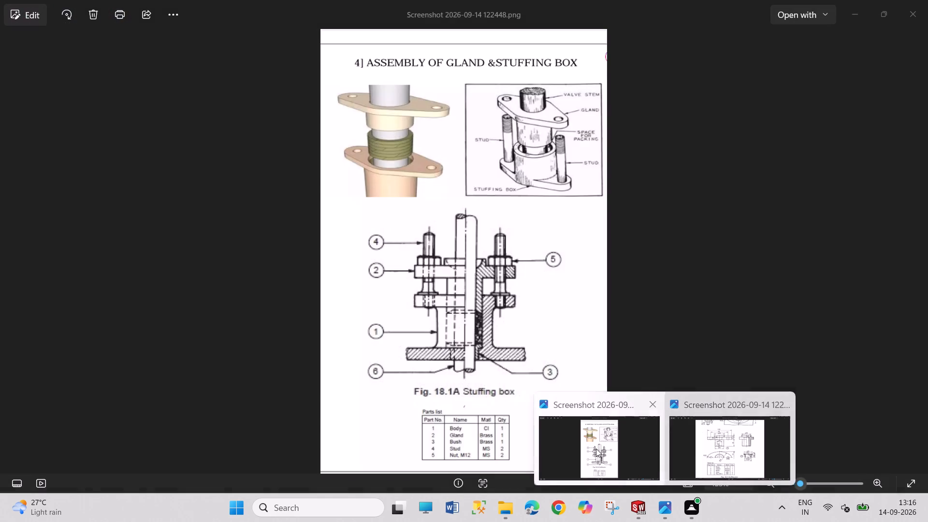
pyautogui.click(596, 449)
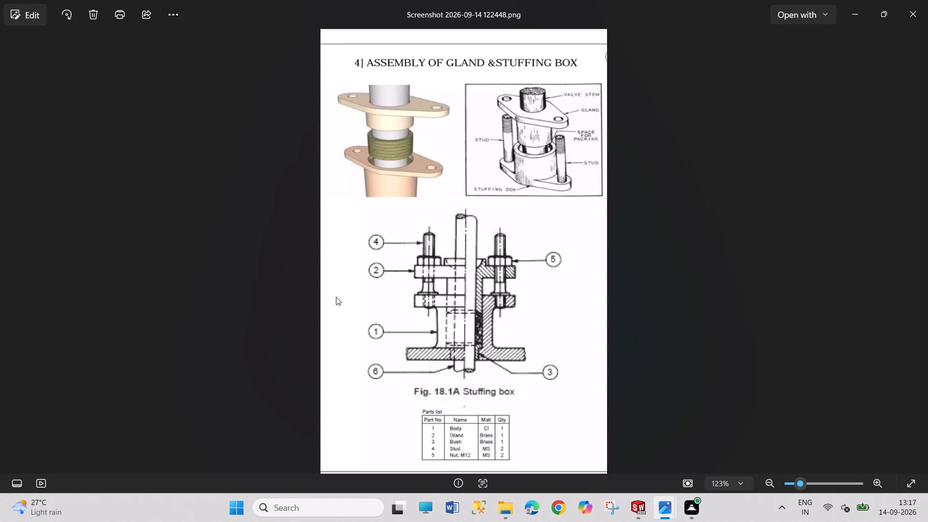
pyautogui.scroll(3, 374, 260)
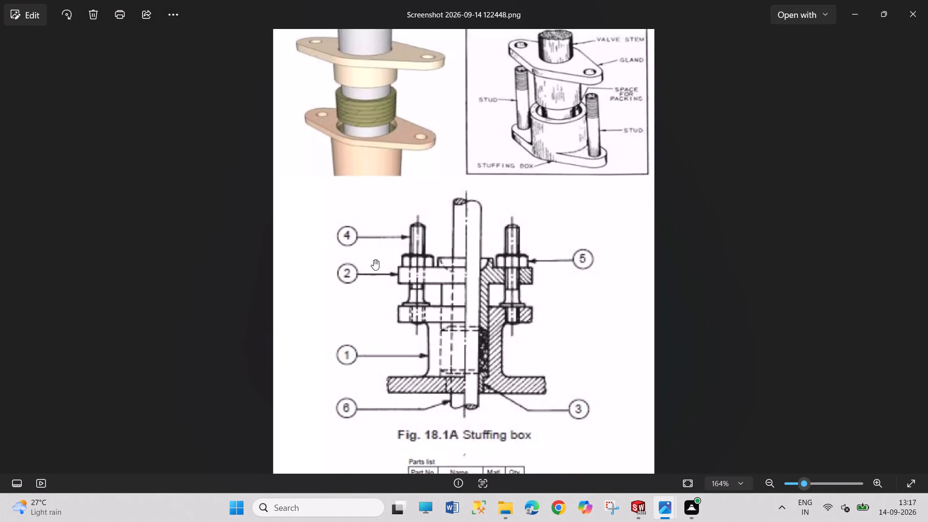
pyautogui.moveTo(403, 258); pyautogui.dragTo(406, 276)
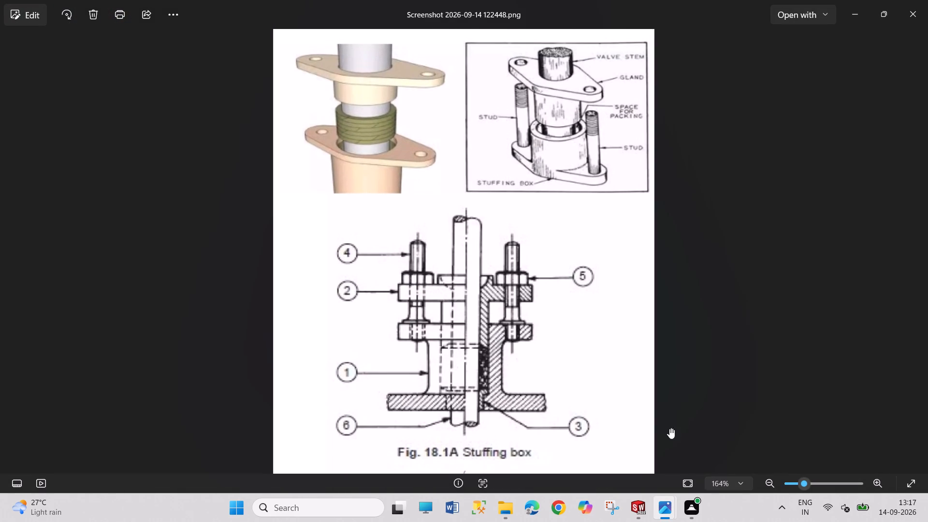
# Switch to SOLIDWORKS and insert GLAND 14 into the assembly, placing it loosely above and beside the body.
pyautogui.click(643, 504)
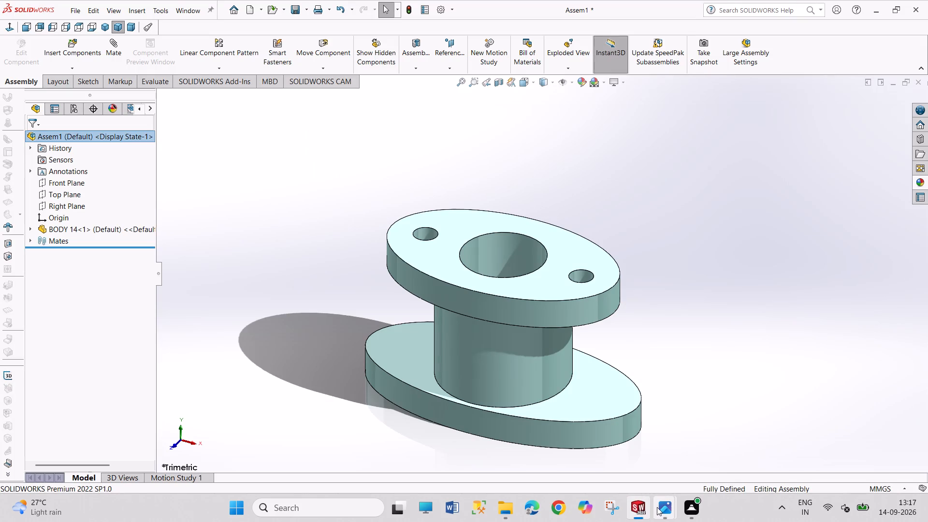
pyautogui.click(657, 507)
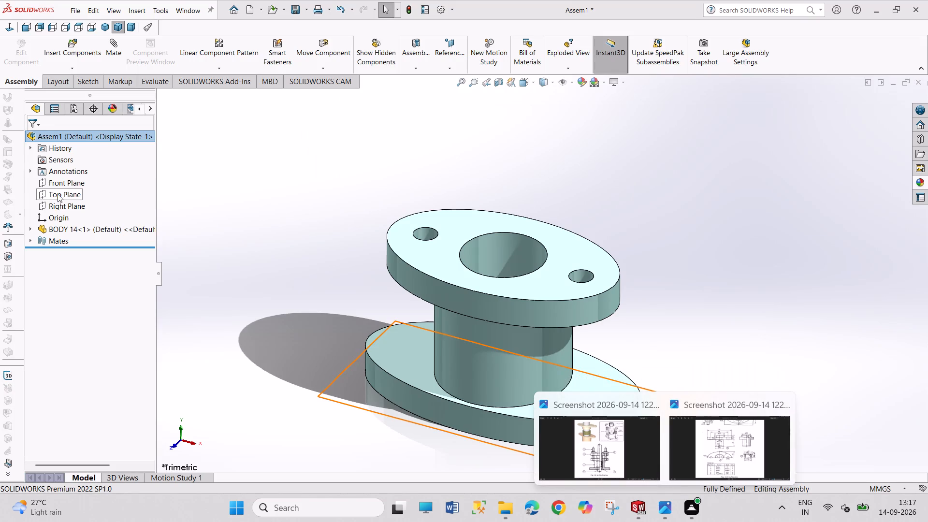
pyautogui.click(70, 54)
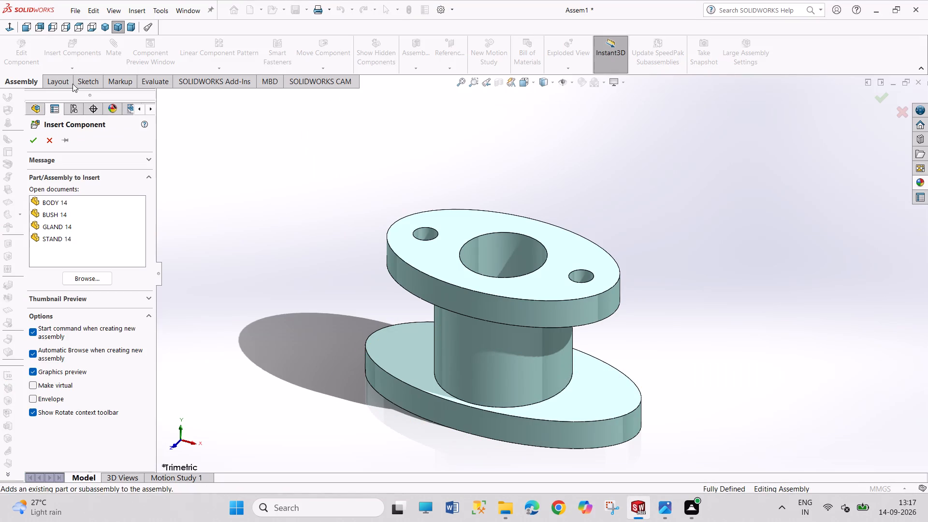
pyautogui.click(81, 214)
pyautogui.click(81, 214)
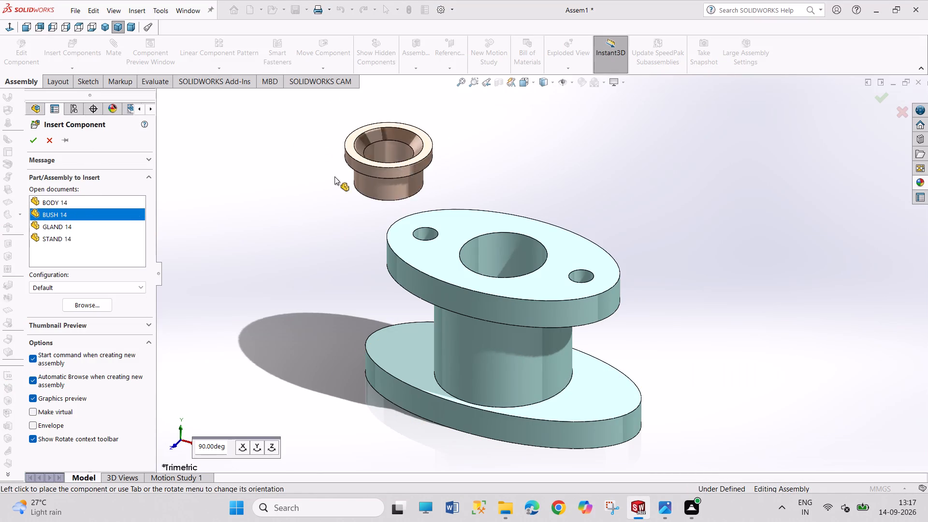
pyautogui.doubleClick(94, 229)
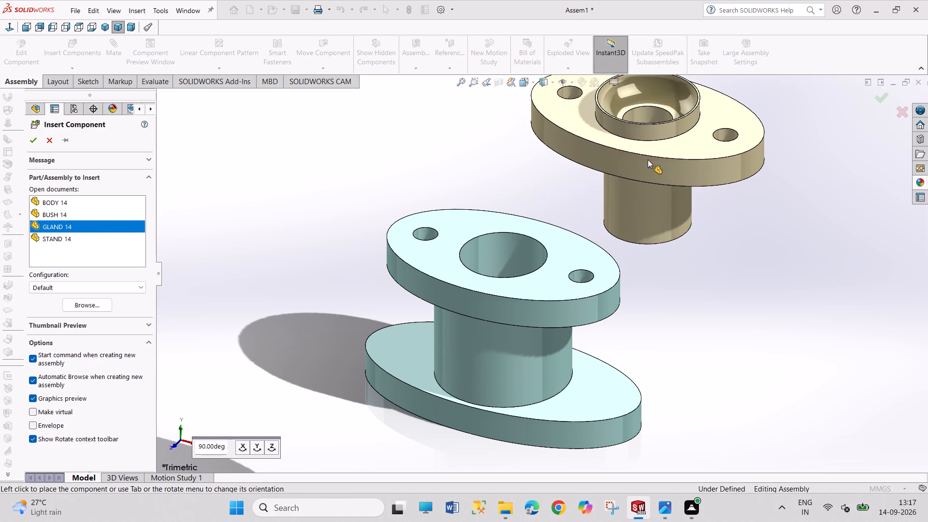
pyautogui.click(648, 159)
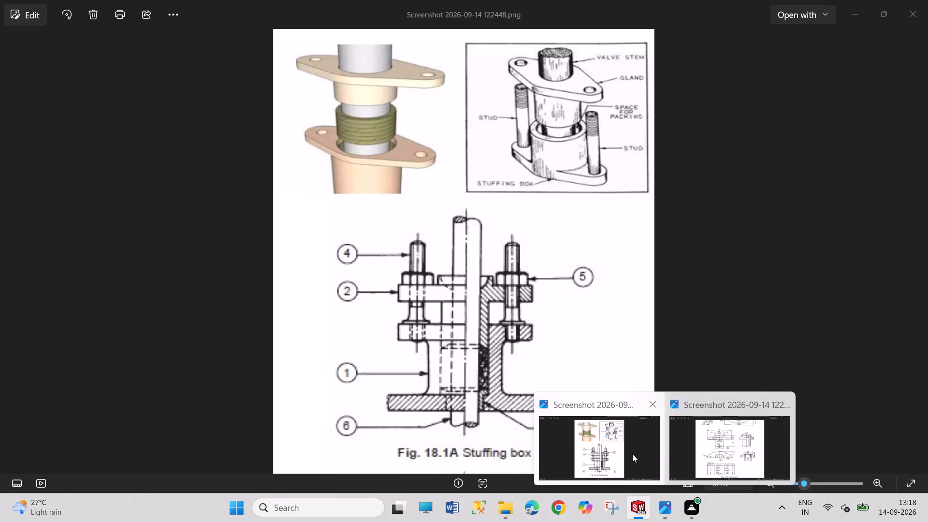
# Examine the stuffing box assembly and part drawings for the gland, bush and stud positions relative to the body.
pyautogui.click(632, 454)
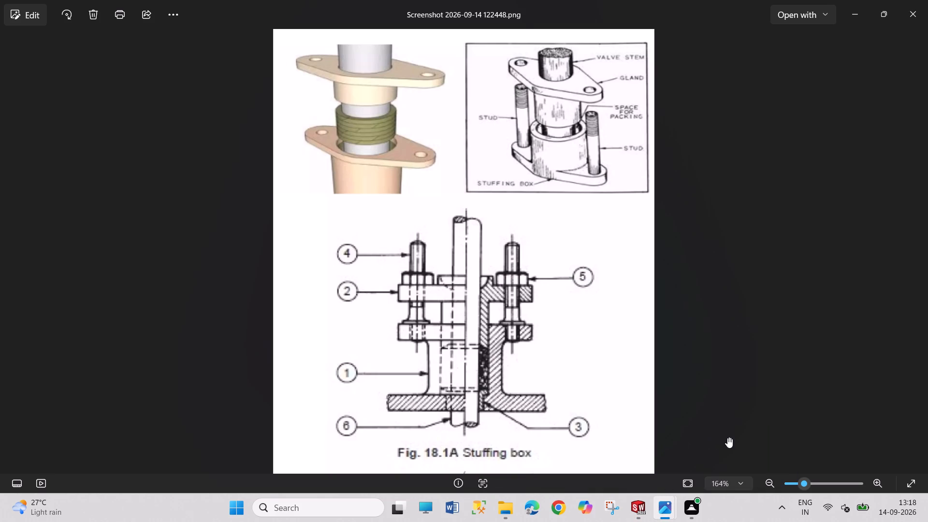
pyautogui.press('Right')
pyautogui.press('Right')
pyautogui.press('Left')
pyautogui.press('Left')
pyautogui.click(644, 365)
pyautogui.click(640, 365)
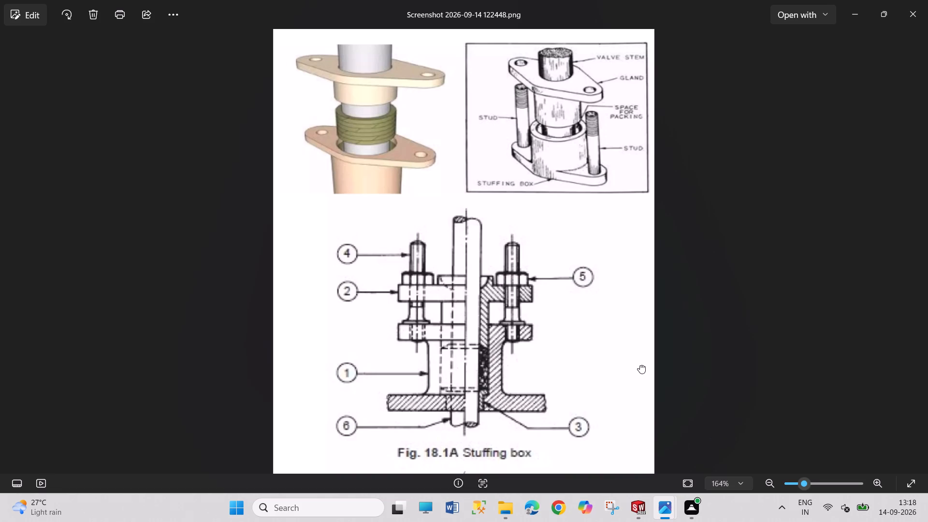
pyautogui.doubleClick(640, 365)
pyautogui.press('Left')
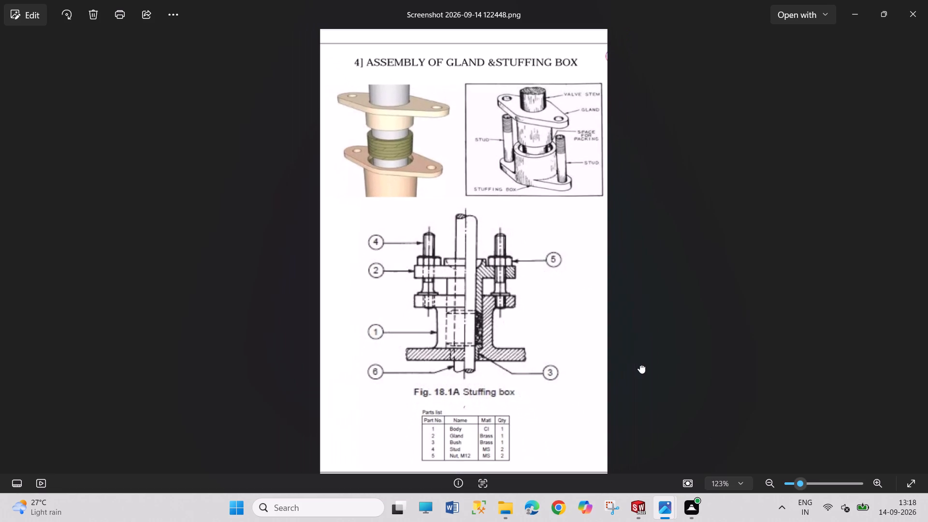
pyautogui.press('Right')
pyautogui.press('Right')
pyautogui.click(669, 507)
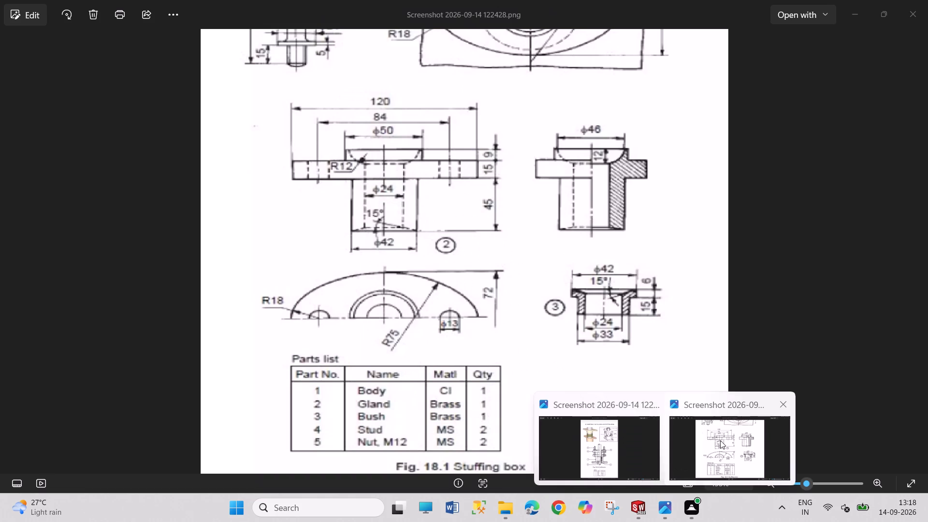
pyautogui.click(720, 440)
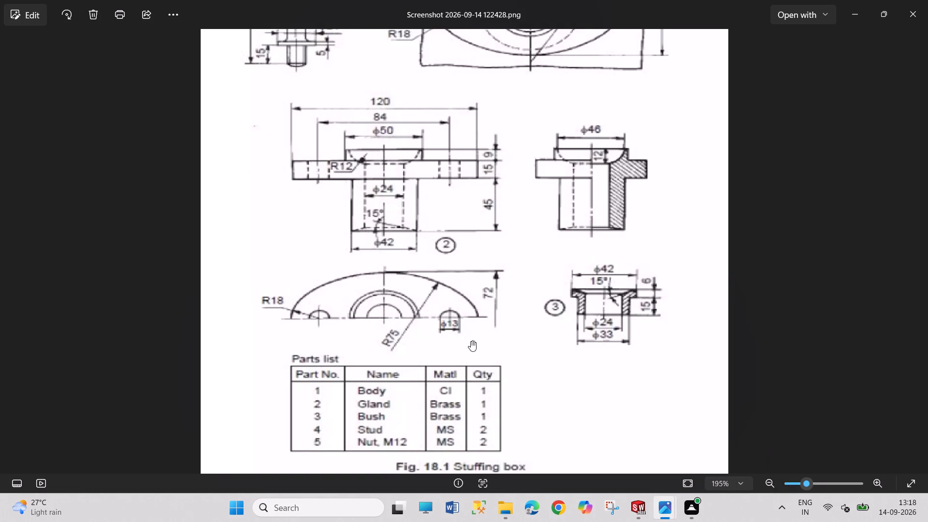
pyautogui.scroll(-1, 471, 341)
pyautogui.moveTo(467, 246); pyautogui.dragTo(469, 271)
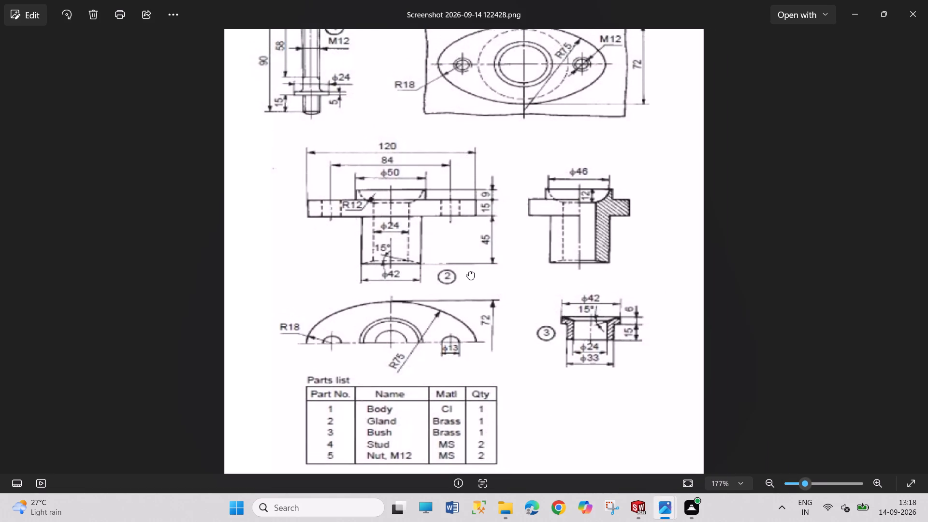
pyautogui.moveTo(469, 271); pyautogui.dragTo(474, 297)
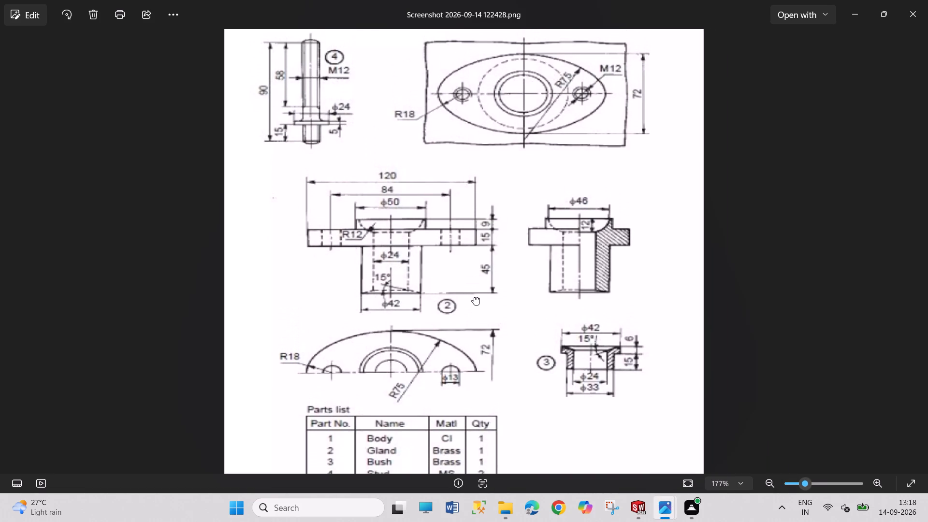
pyautogui.moveTo(474, 297); pyautogui.dragTo(482, 207)
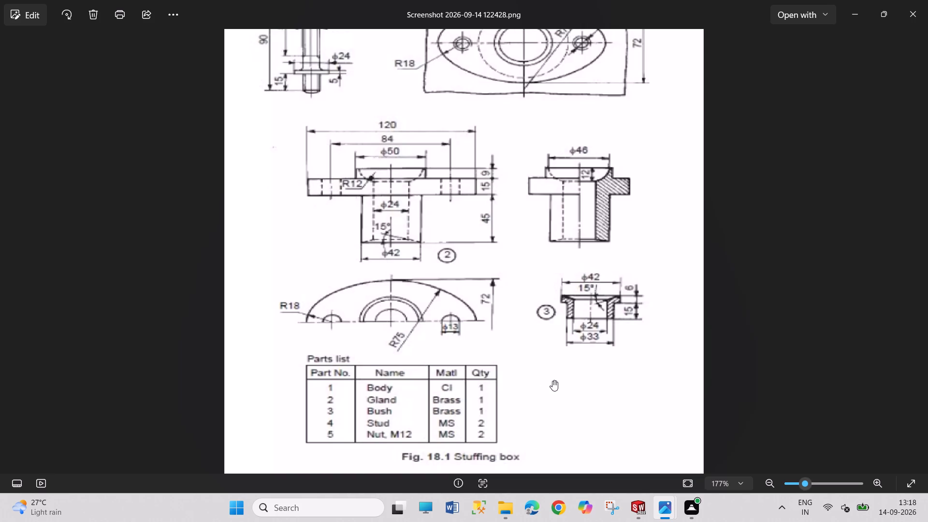
pyautogui.press('Right')
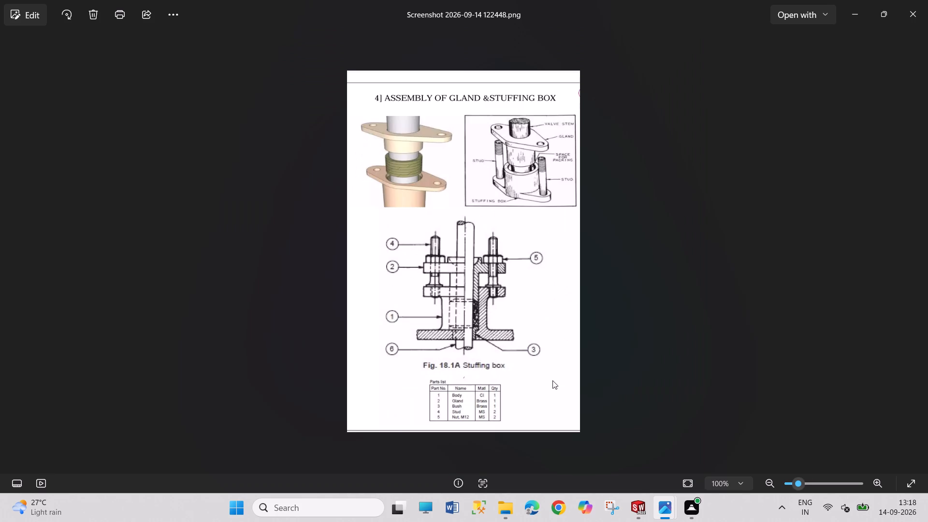
pyautogui.scroll(5, 455, 225)
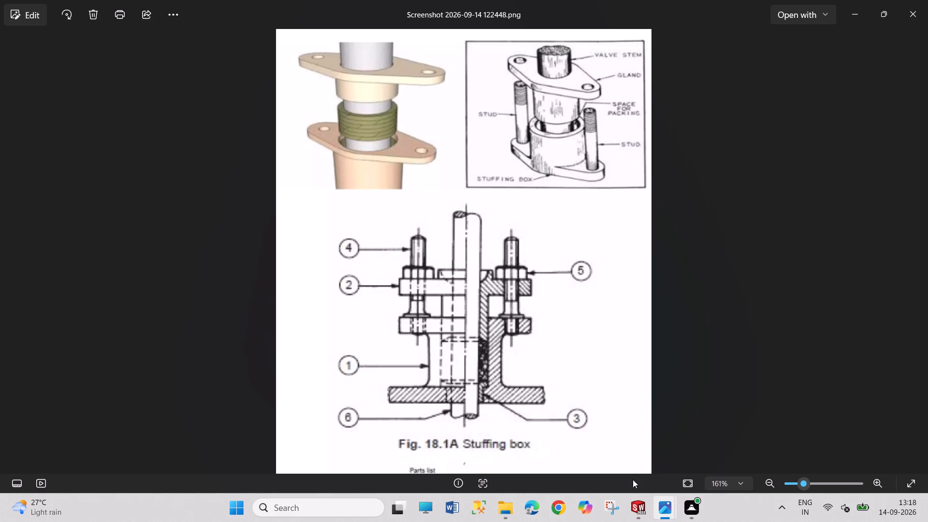
# Return to SOLIDWORKS and insert BUSH 14, placing it loosely above the body on the side opposite the gland.
pyautogui.click(636, 504)
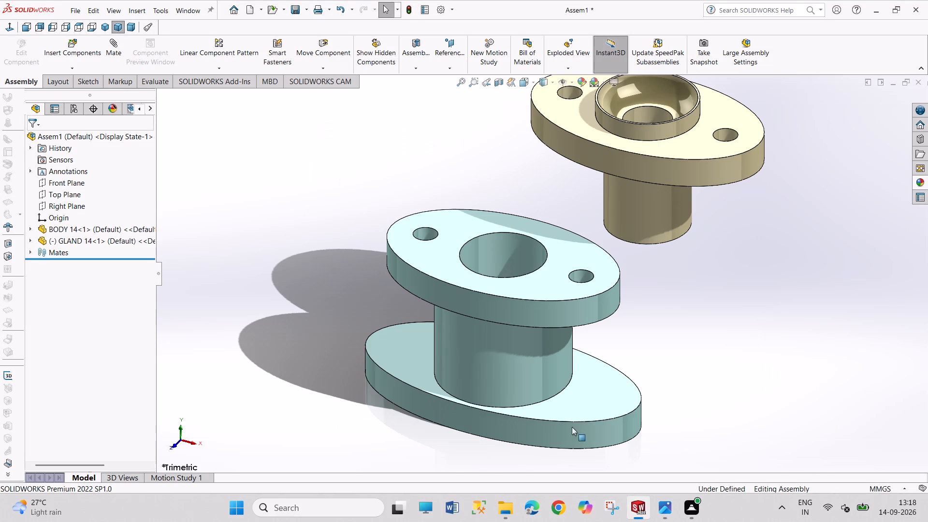
pyautogui.click(77, 44)
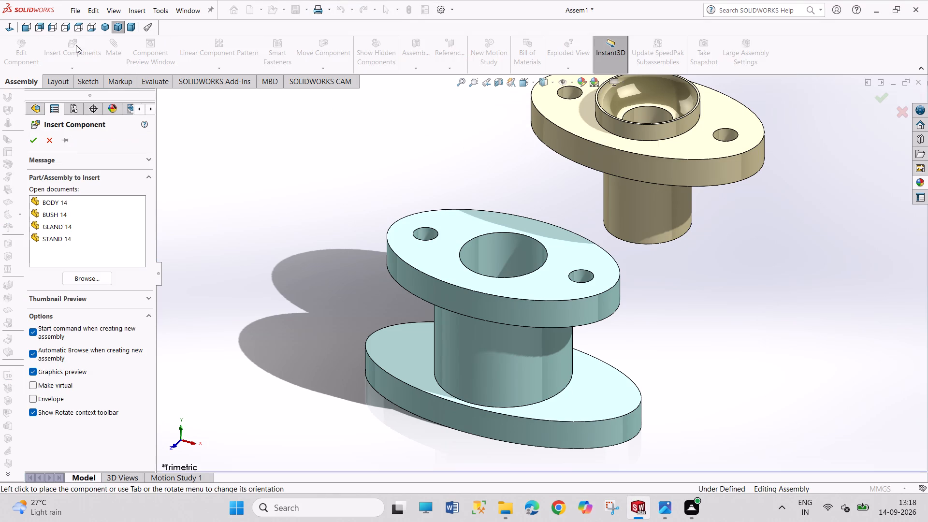
pyautogui.doubleClick(71, 212)
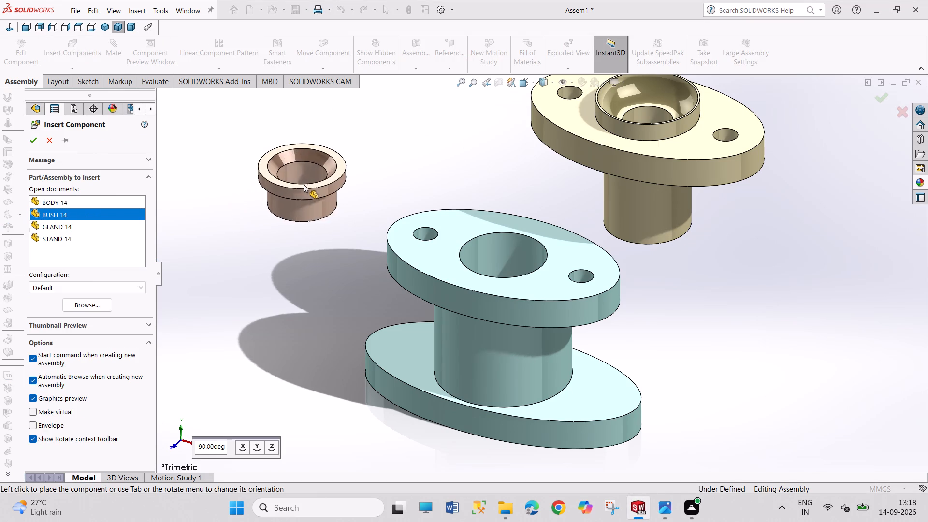
pyautogui.click(335, 183)
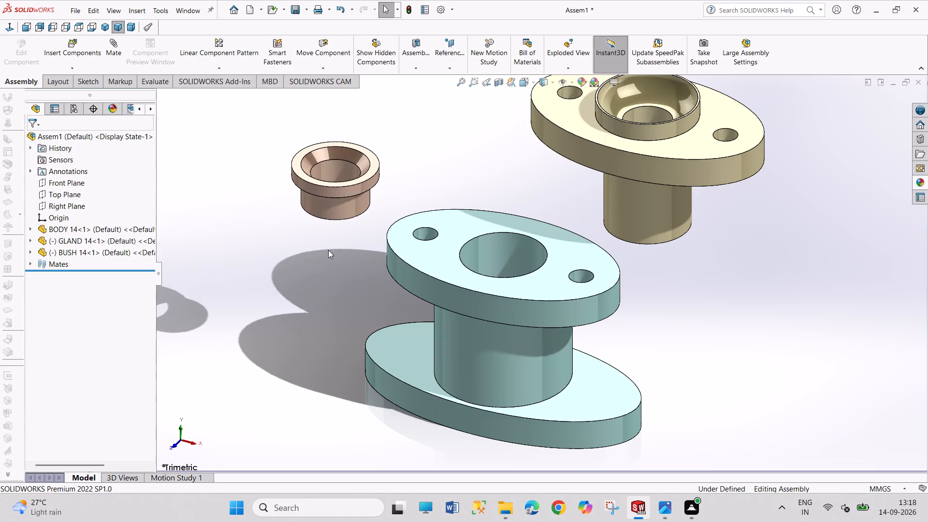
# Examine the gland's sleeve end, the bush and the body's bore from several angles.
pyautogui.moveTo(328, 250); pyautogui.dragTo(328, 367, button='middle')
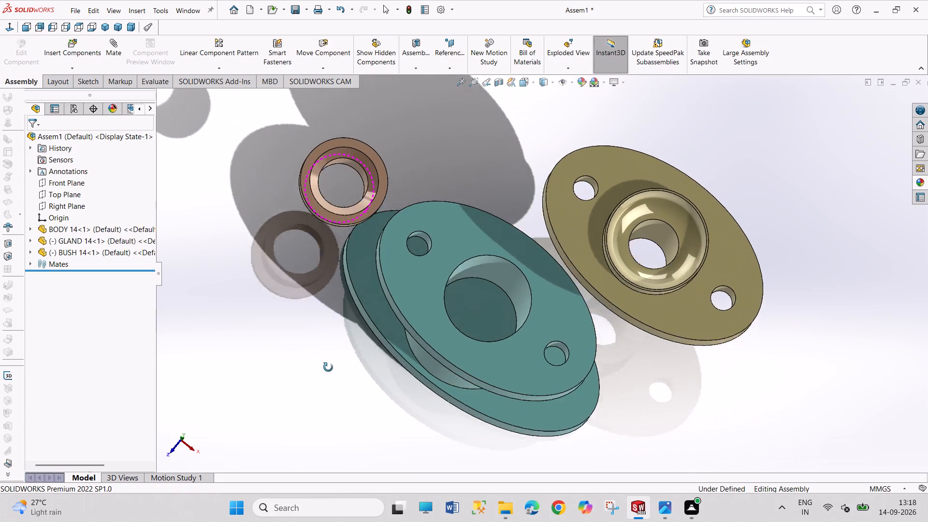
pyautogui.moveTo(328, 367); pyautogui.dragTo(273, 234, button='middle')
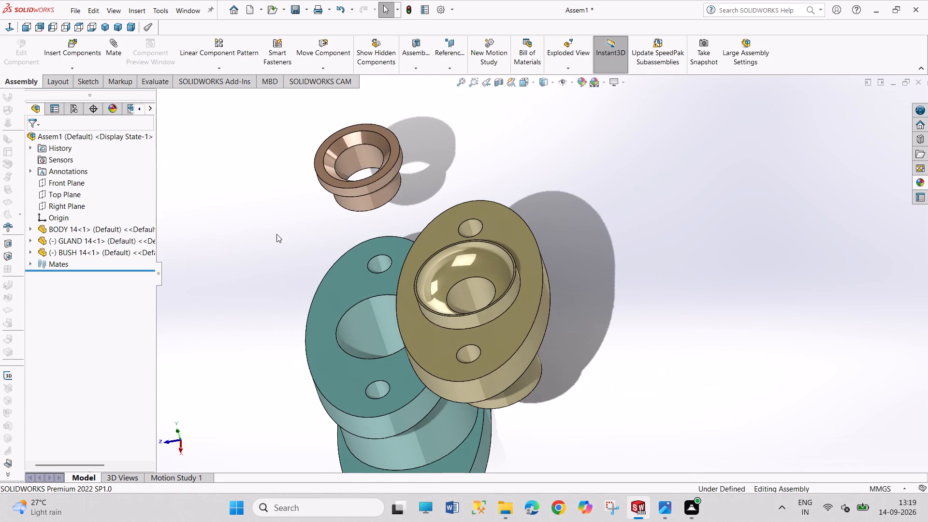
pyautogui.click(668, 511)
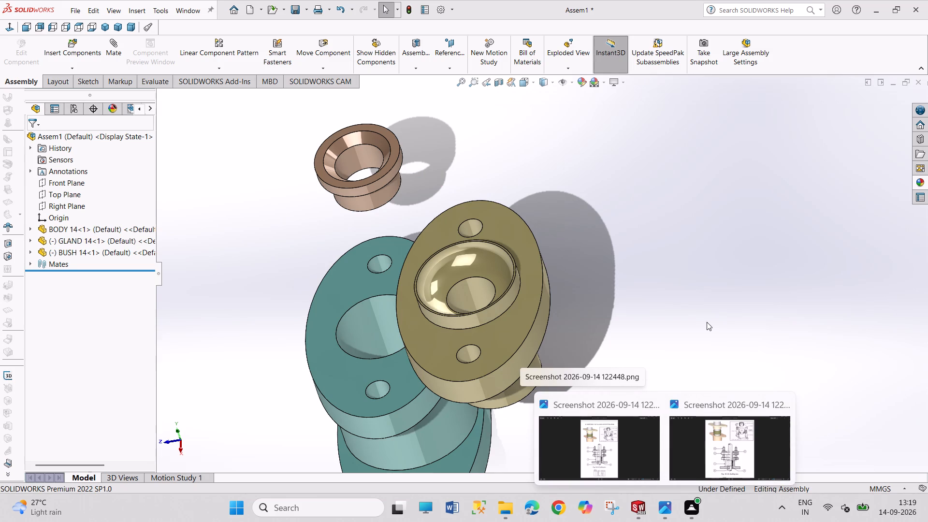
pyautogui.moveTo(661, 326); pyautogui.dragTo(743, 238, button='middle')
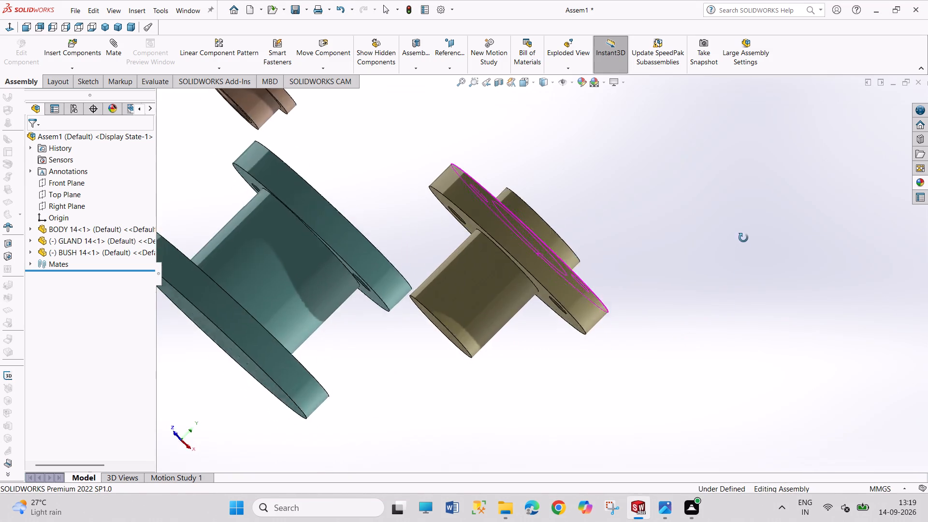
pyautogui.moveTo(743, 238); pyautogui.dragTo(757, 205, button='middle')
pyautogui.scroll(1, 755, 209)
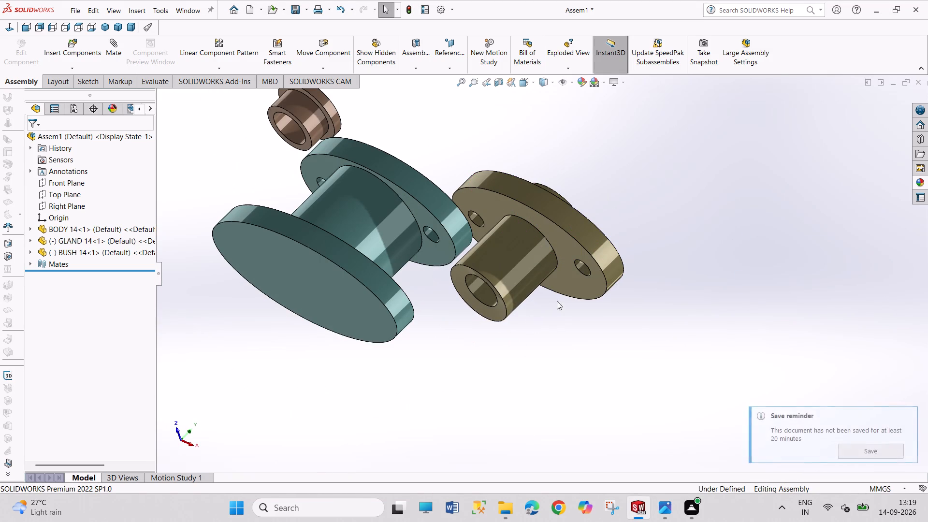
pyautogui.moveTo(558, 300); pyautogui.dragTo(564, 295, button='middle')
pyautogui.click(510, 316)
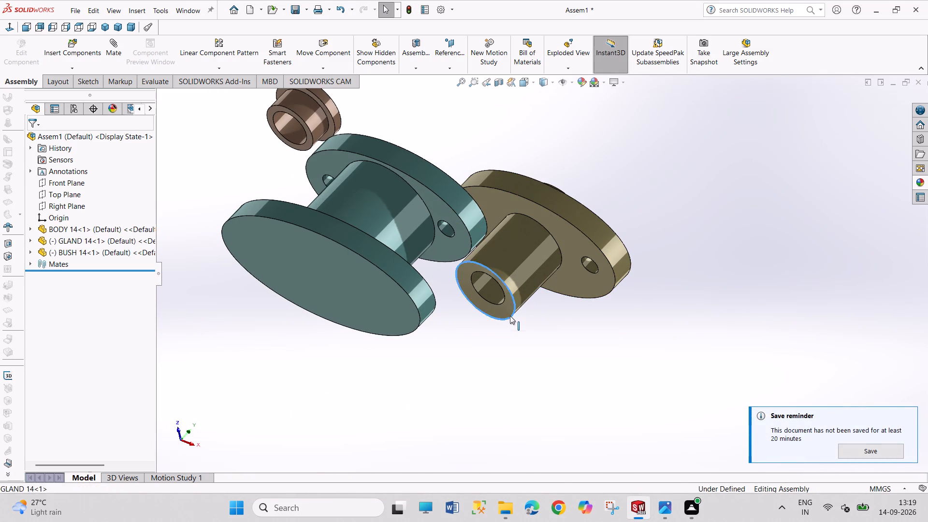
pyautogui.moveTo(465, 334); pyautogui.dragTo(376, 518, button='middle')
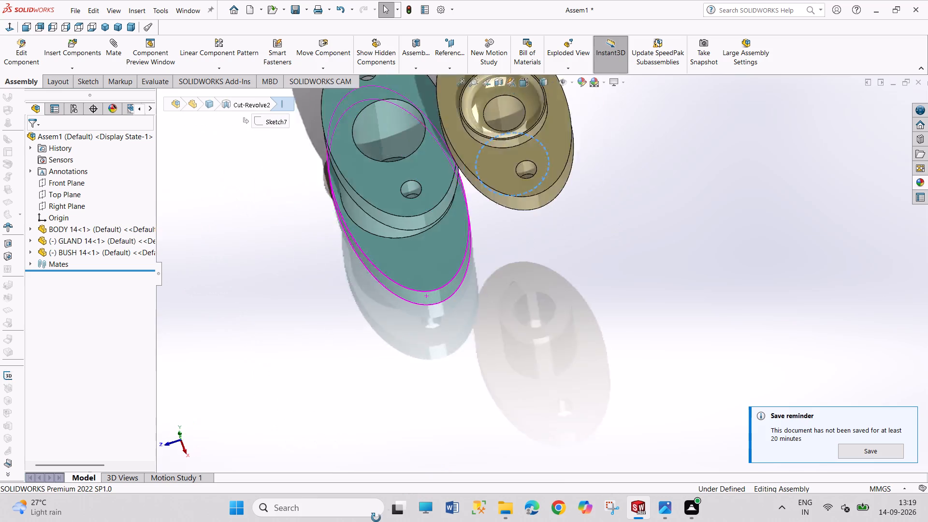
pyautogui.moveTo(376, 518); pyautogui.dragTo(380, 521, button='middle')
pyautogui.moveTo(318, 317); pyautogui.dragTo(338, 382, button='middle')
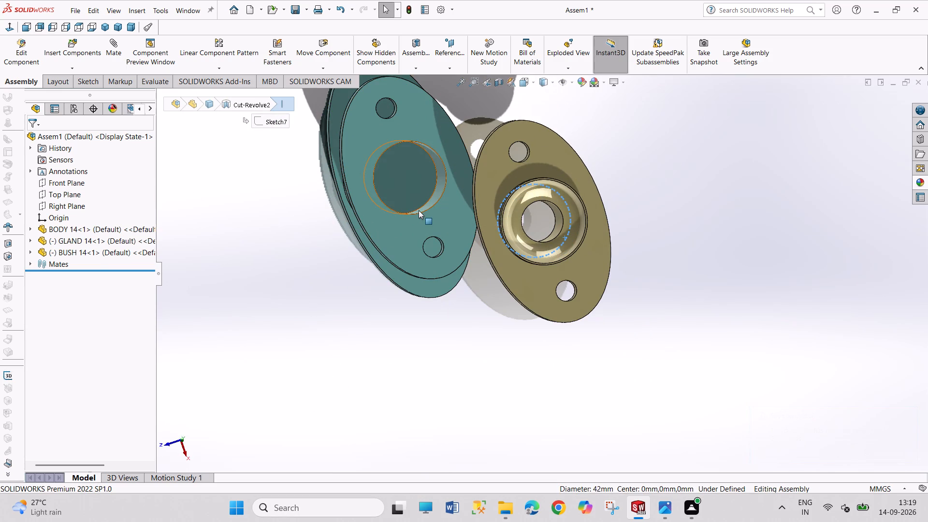
pyautogui.click(302, 278)
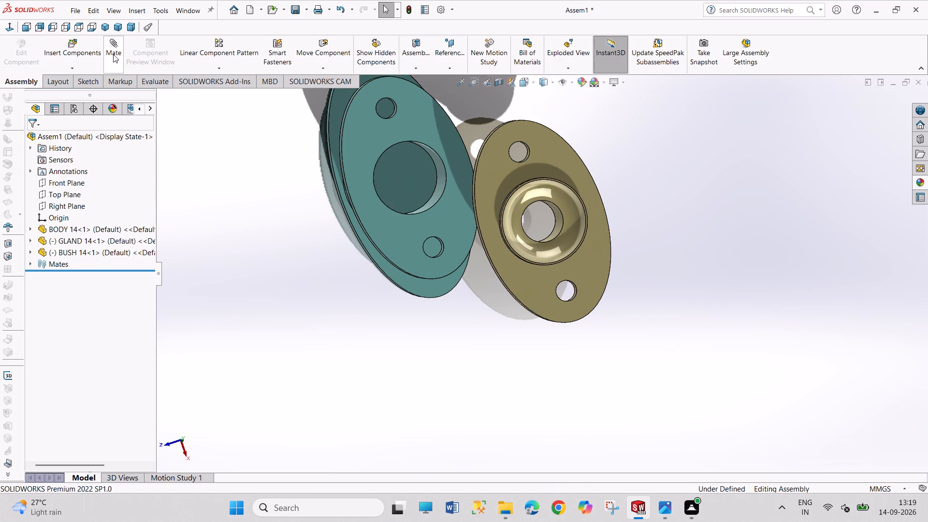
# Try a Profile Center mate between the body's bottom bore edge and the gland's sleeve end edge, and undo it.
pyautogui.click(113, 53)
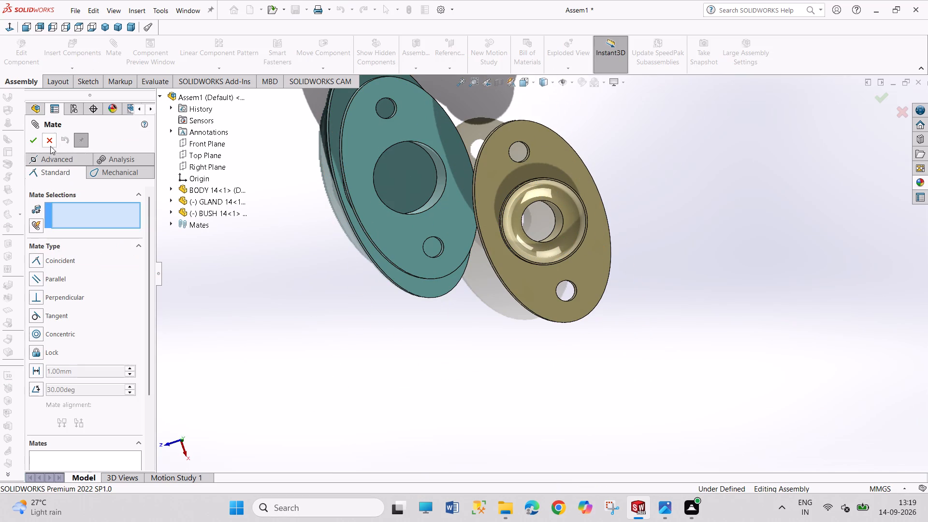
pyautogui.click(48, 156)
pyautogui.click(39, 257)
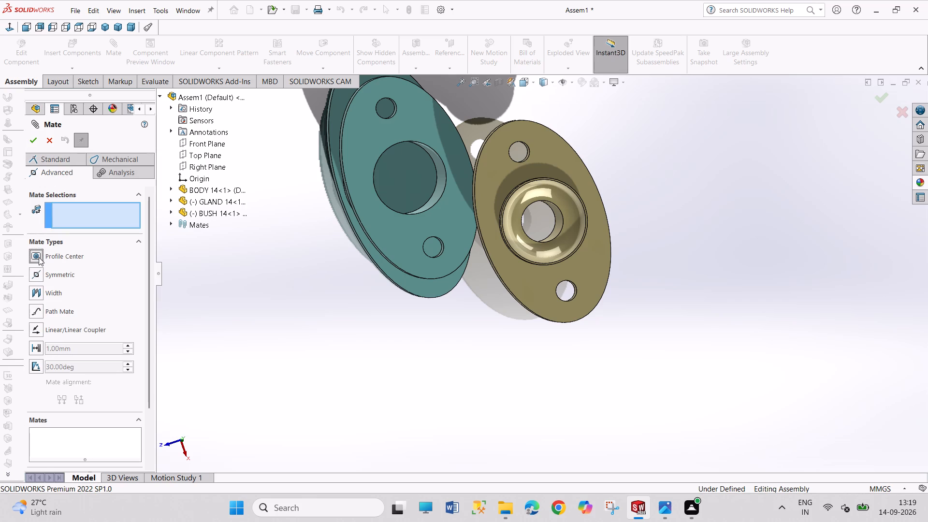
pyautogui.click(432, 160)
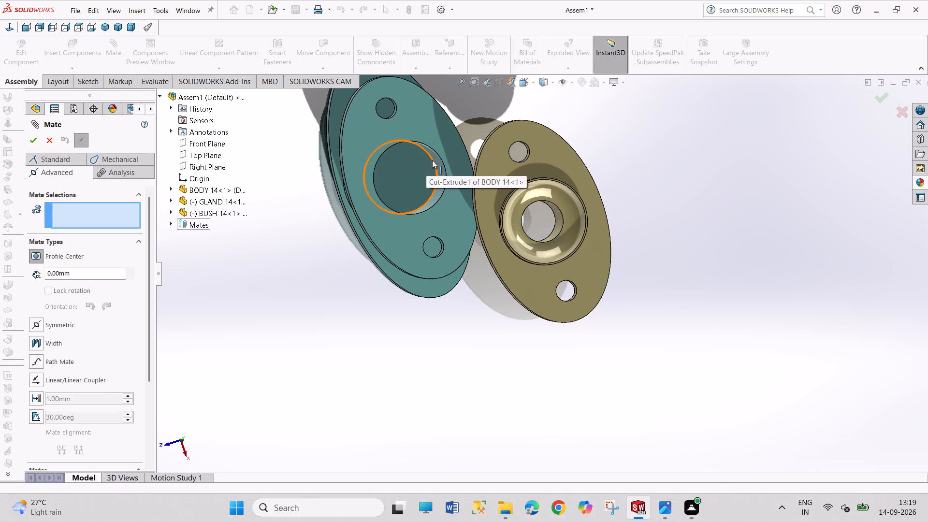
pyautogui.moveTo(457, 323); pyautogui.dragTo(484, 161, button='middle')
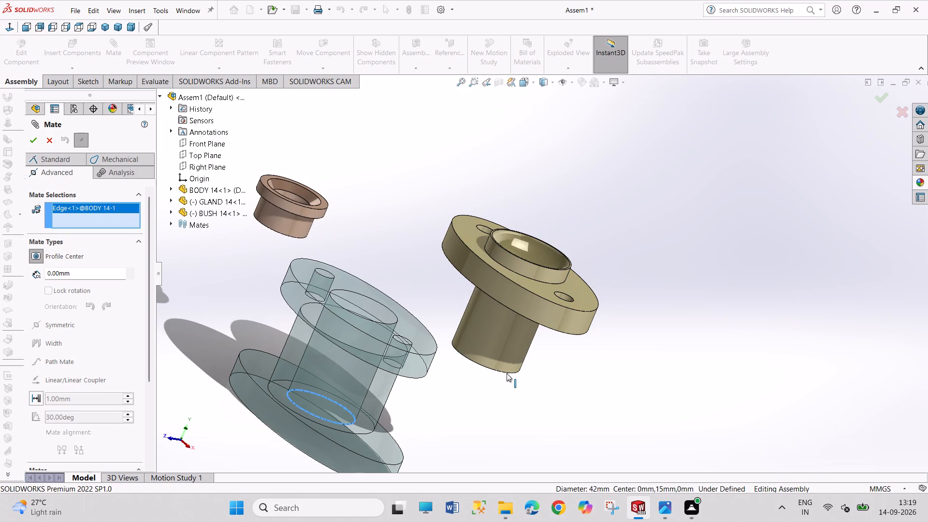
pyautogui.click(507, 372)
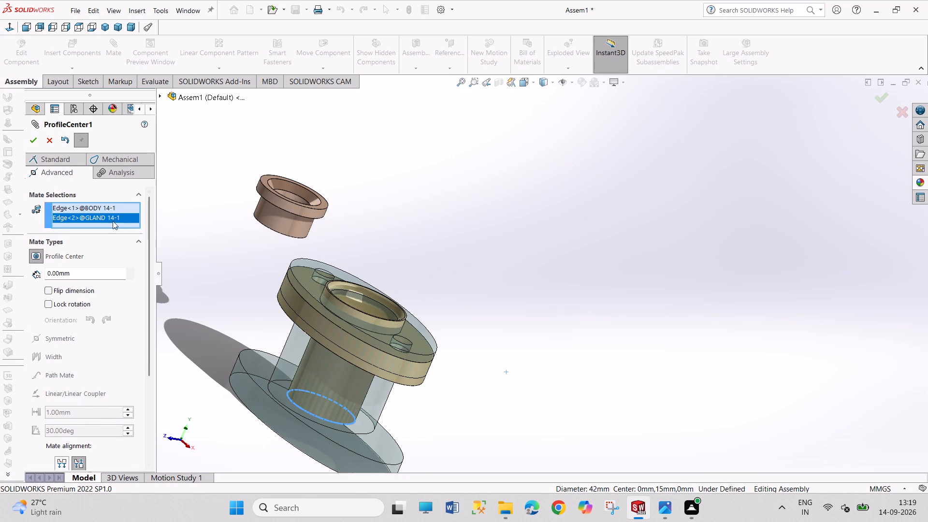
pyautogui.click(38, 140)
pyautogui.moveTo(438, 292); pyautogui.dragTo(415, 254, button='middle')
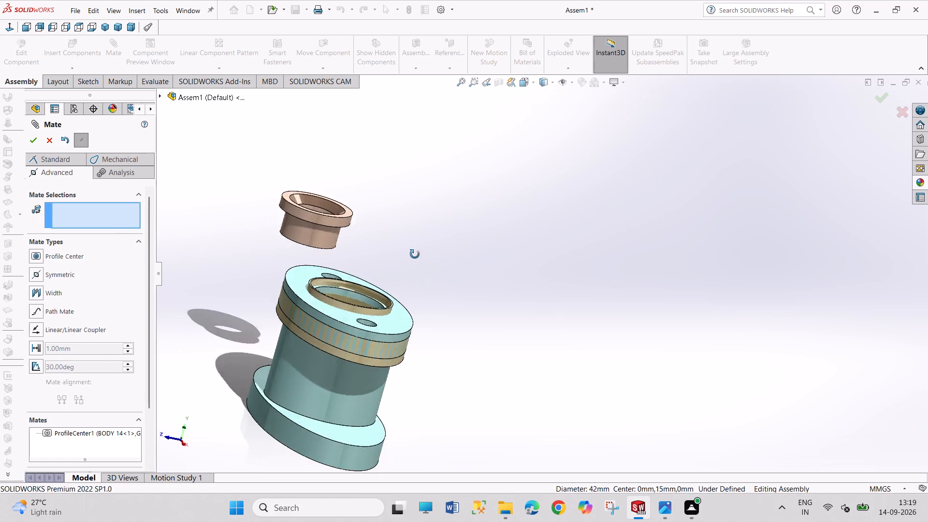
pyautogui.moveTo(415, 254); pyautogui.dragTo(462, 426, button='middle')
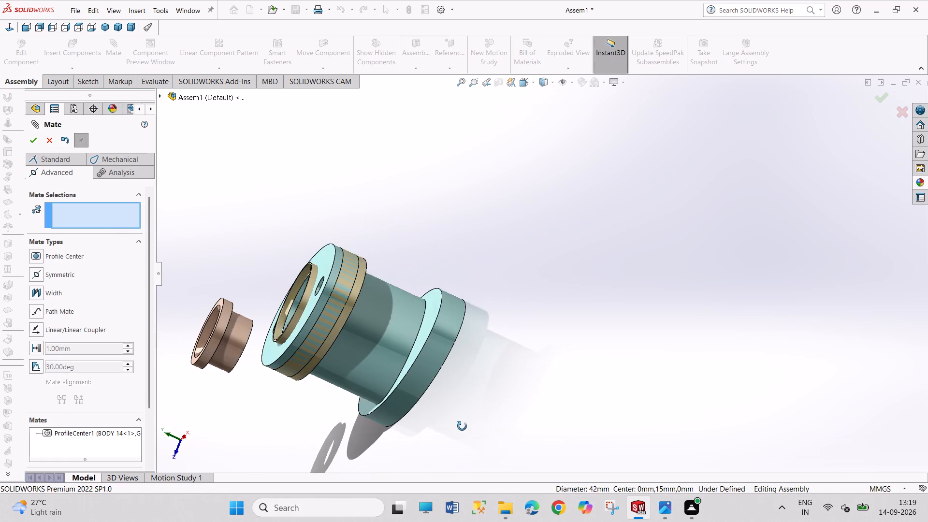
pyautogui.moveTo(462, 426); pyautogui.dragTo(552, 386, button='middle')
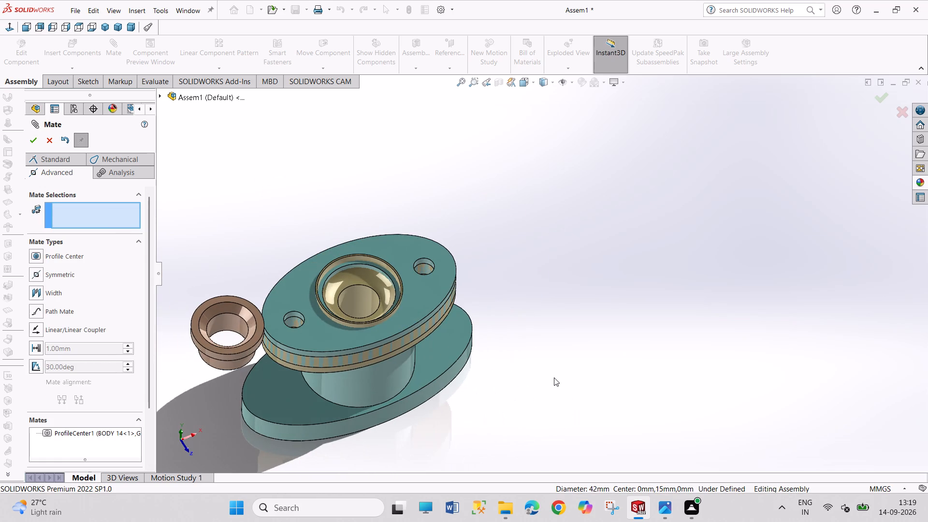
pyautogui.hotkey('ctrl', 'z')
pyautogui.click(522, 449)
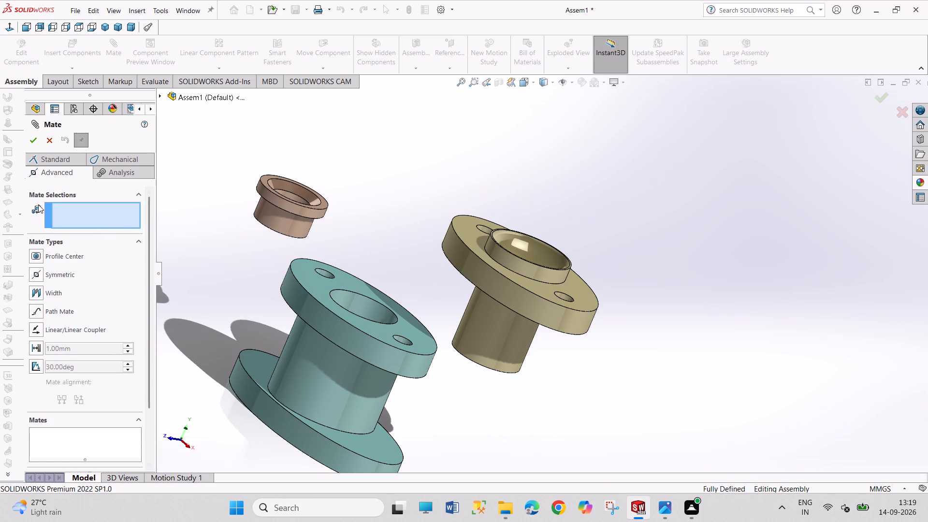
# Seat the bush in the body with a Profile Center mate between the bottom bore edge and the bush's lower end edge.
pyautogui.click(37, 258)
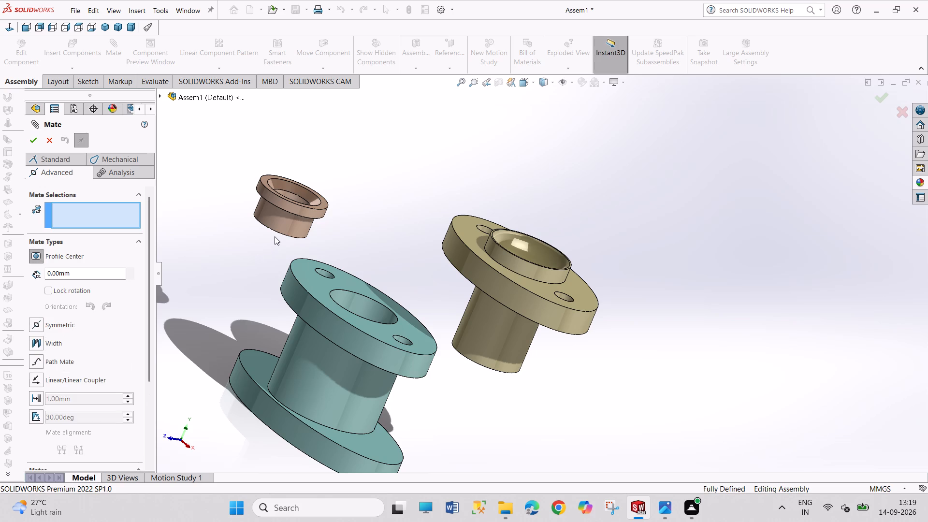
pyautogui.click(277, 233)
pyautogui.moveTo(381, 235); pyautogui.dragTo(361, 249, button='middle')
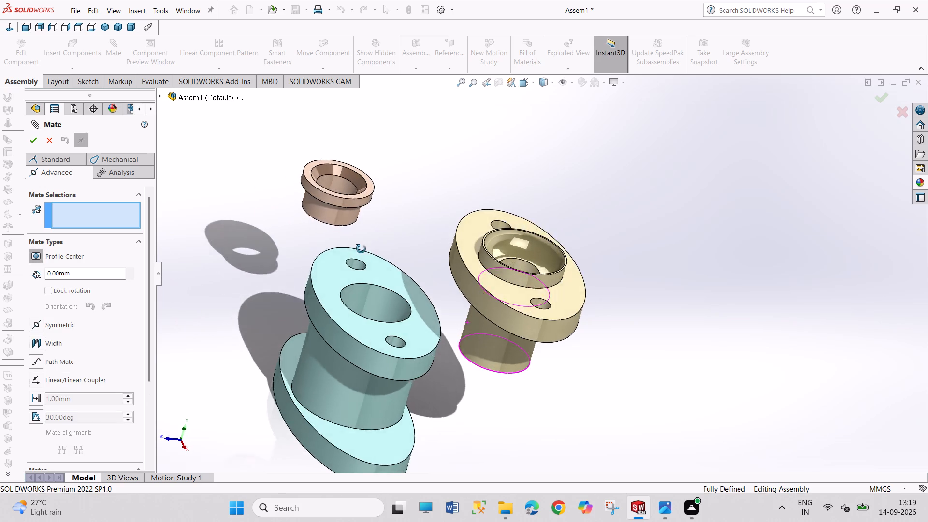
pyautogui.moveTo(361, 249); pyautogui.dragTo(338, 355, button='middle')
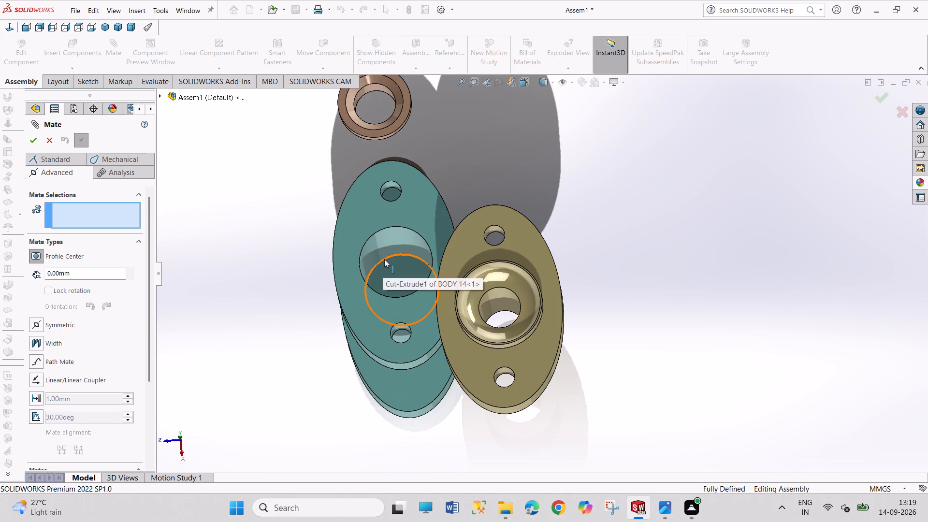
pyautogui.click(384, 259)
pyautogui.moveTo(291, 291); pyautogui.dragTo(371, 170, button='middle')
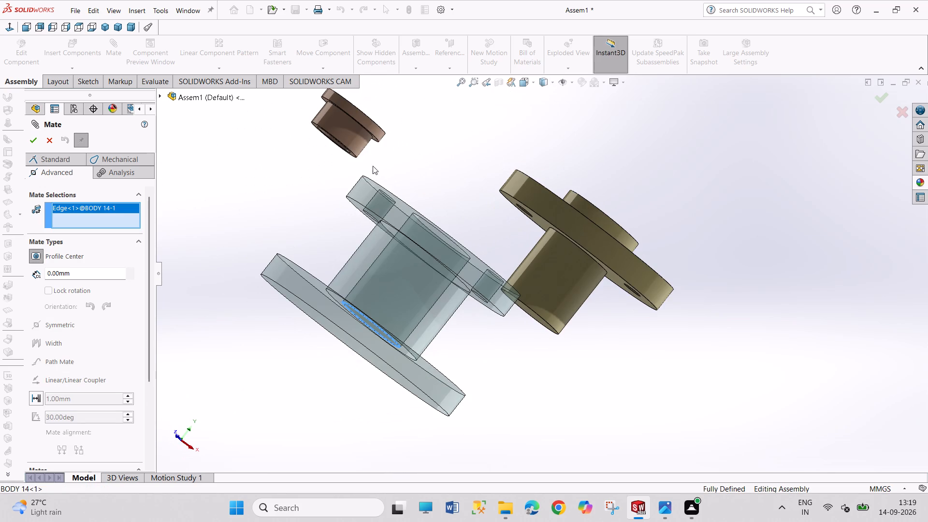
pyautogui.click(354, 159)
pyautogui.scroll(1, 509, 301)
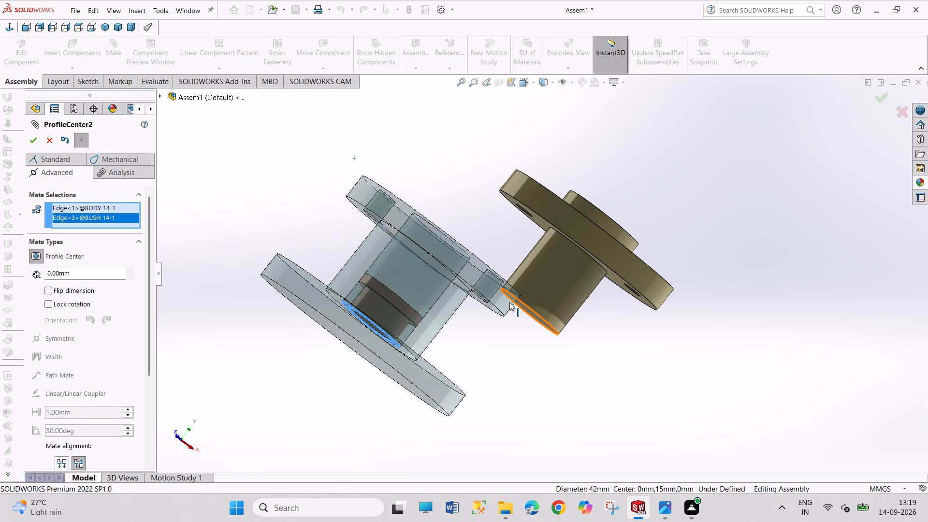
pyautogui.moveTo(507, 304); pyautogui.dragTo(349, 292, button='middle')
pyautogui.moveTo(339, 243); pyautogui.dragTo(547, 189, button='middle')
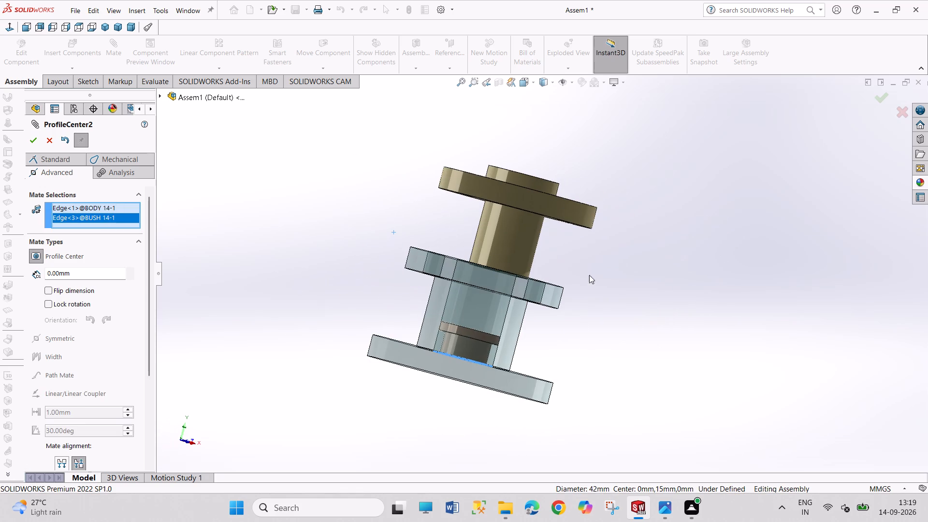
pyautogui.click(38, 139)
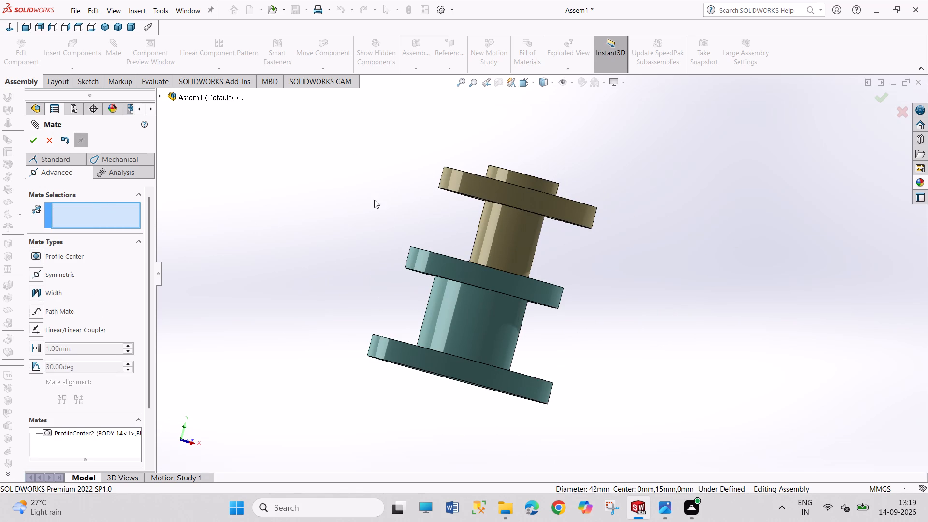
# Seat the gland on the bush with a Profile Center mate between the gland's sleeve end edge and the bush's collar edge.
pyautogui.moveTo(372, 201); pyautogui.dragTo(326, 354, button='middle')
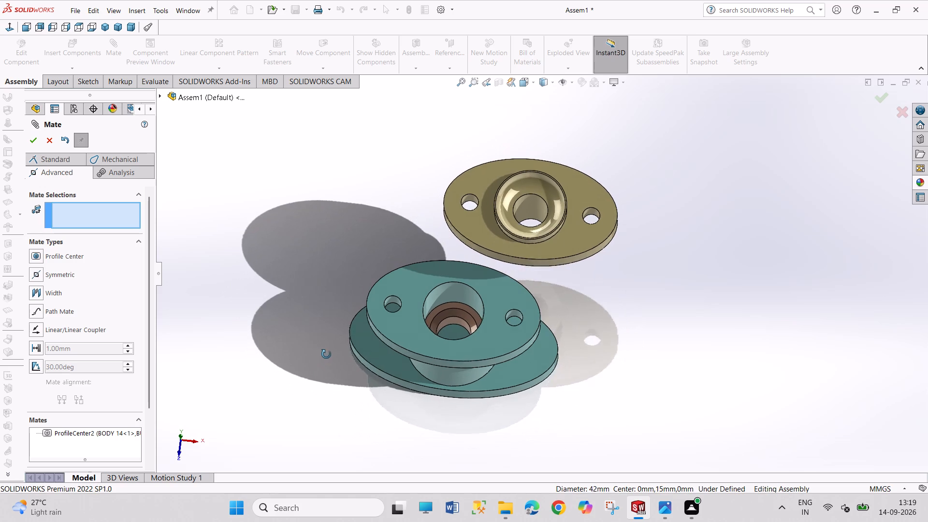
pyautogui.moveTo(326, 354); pyautogui.dragTo(334, 316, button='middle')
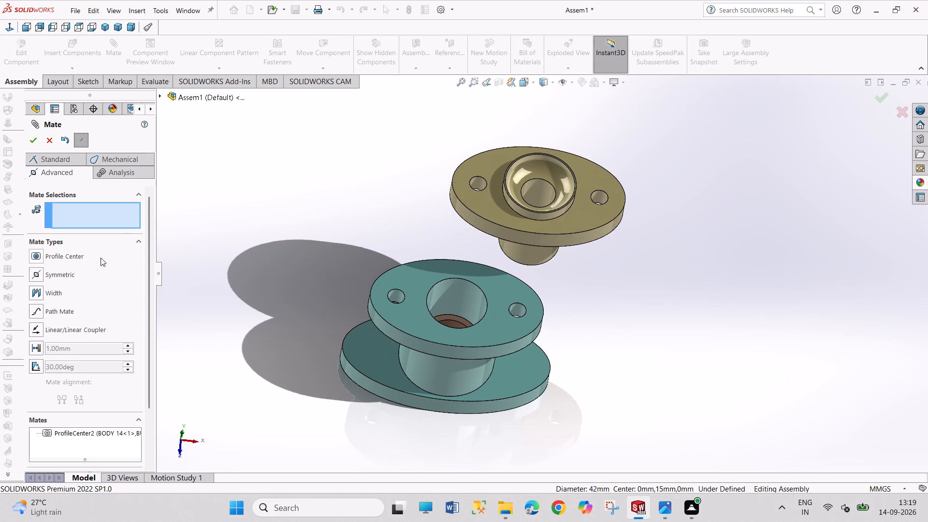
pyautogui.click(36, 256)
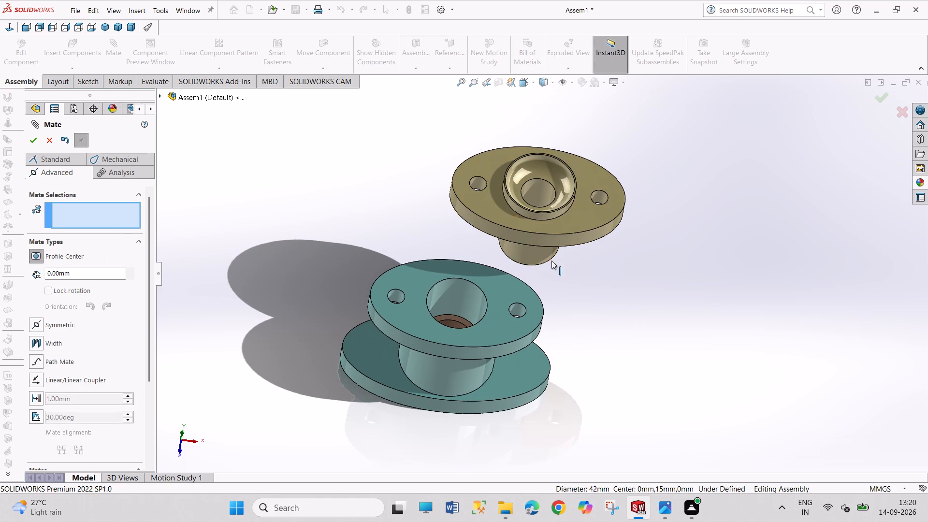
pyautogui.click(551, 260)
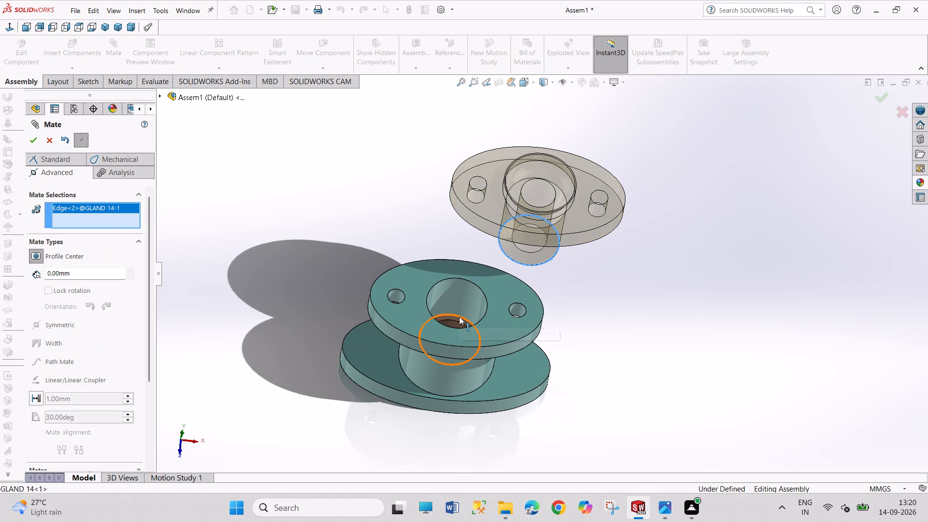
pyautogui.click(459, 317)
pyautogui.moveTo(606, 298); pyautogui.dragTo(599, 188, button='middle')
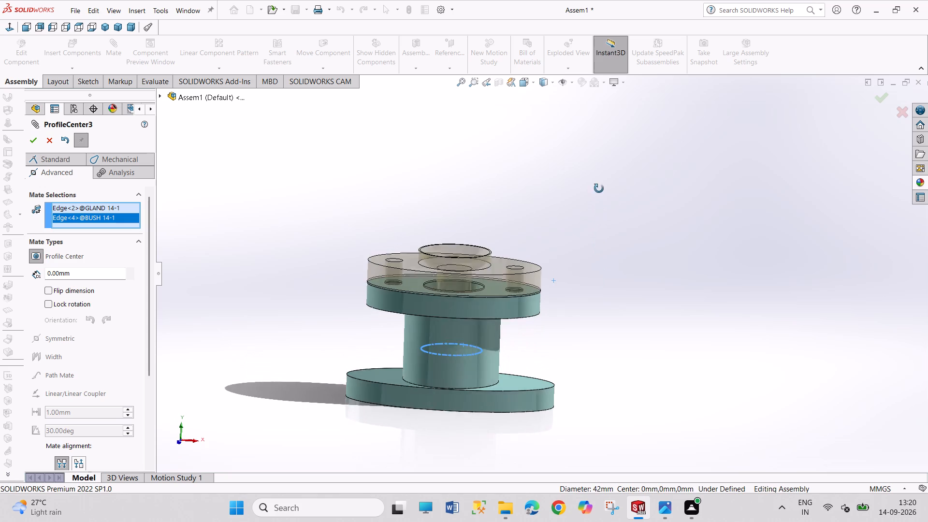
pyautogui.moveTo(599, 188); pyautogui.dragTo(599, 185, button='middle')
pyautogui.click(39, 144)
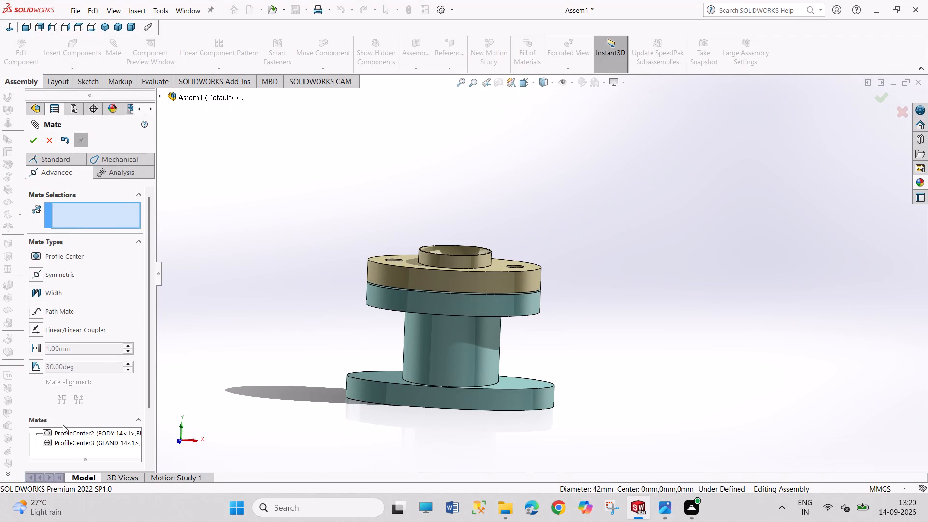
pyautogui.click(35, 138)
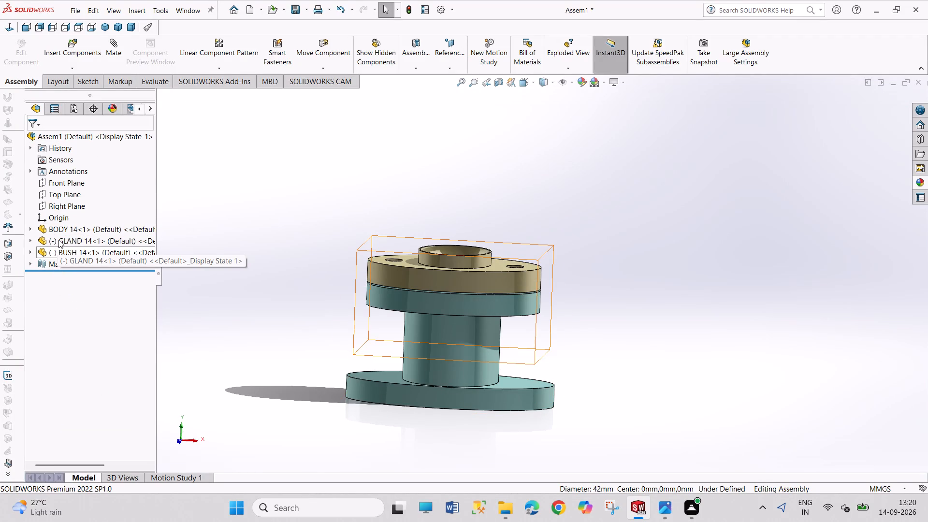
# Add an Angle mate between the assembly's Front Plane and the gland's Front Plane.
pyautogui.click(26, 240)
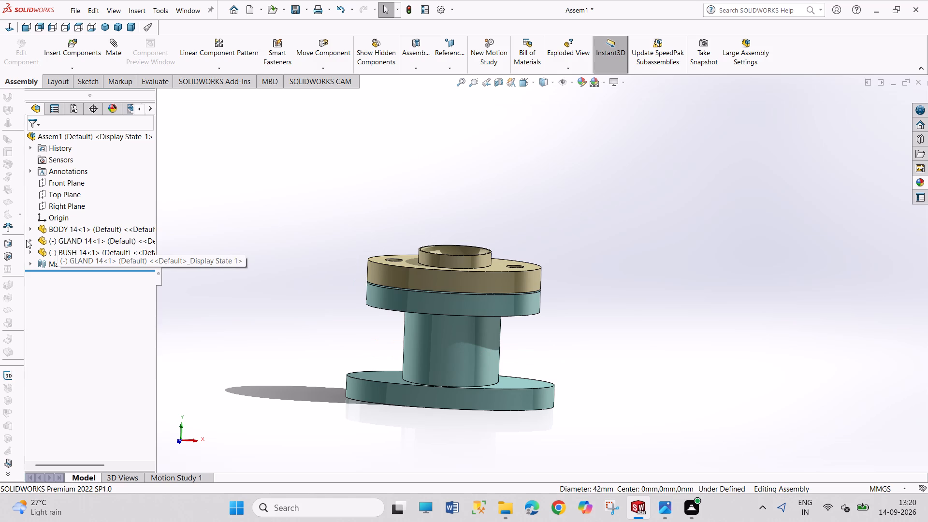
pyautogui.click(30, 241)
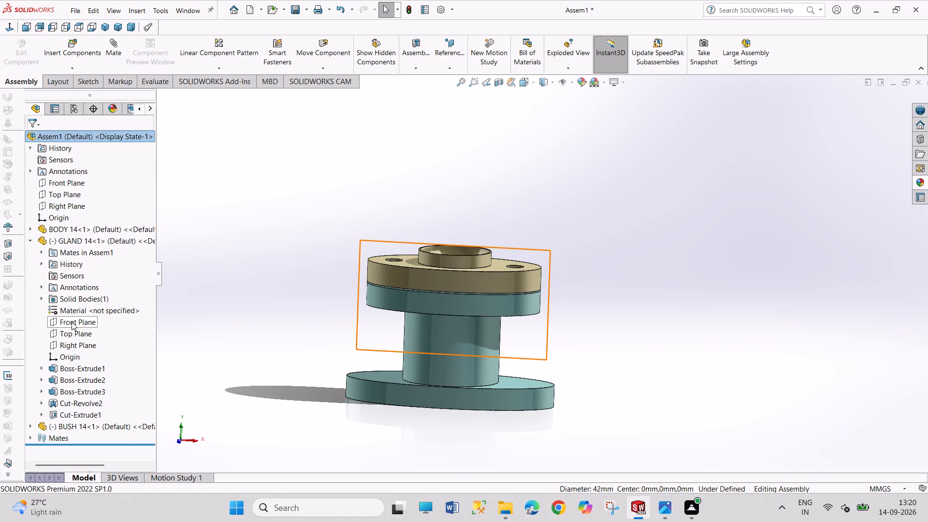
pyautogui.click(56, 182)
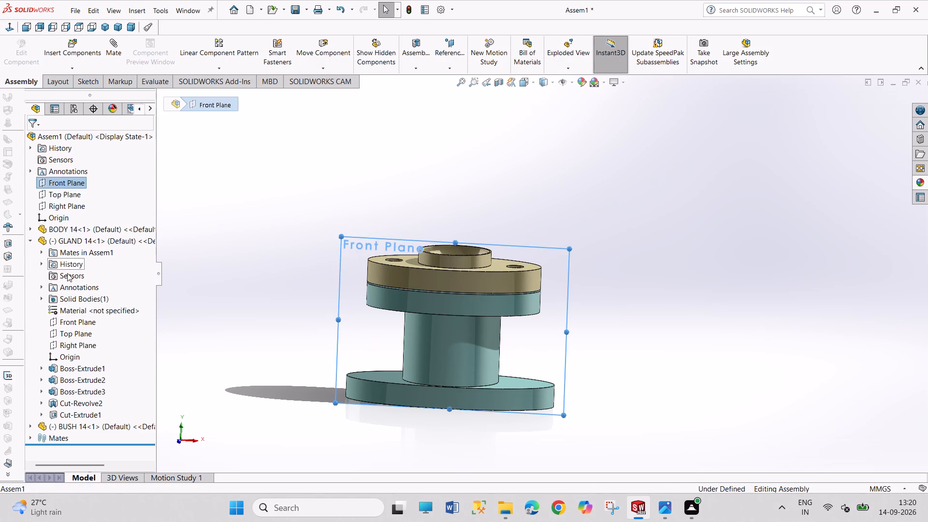
pyautogui.keyDown('ctrl'); pyautogui.click(68, 322); pyautogui.keyUp('ctrl')
pyautogui.click(164, 330)
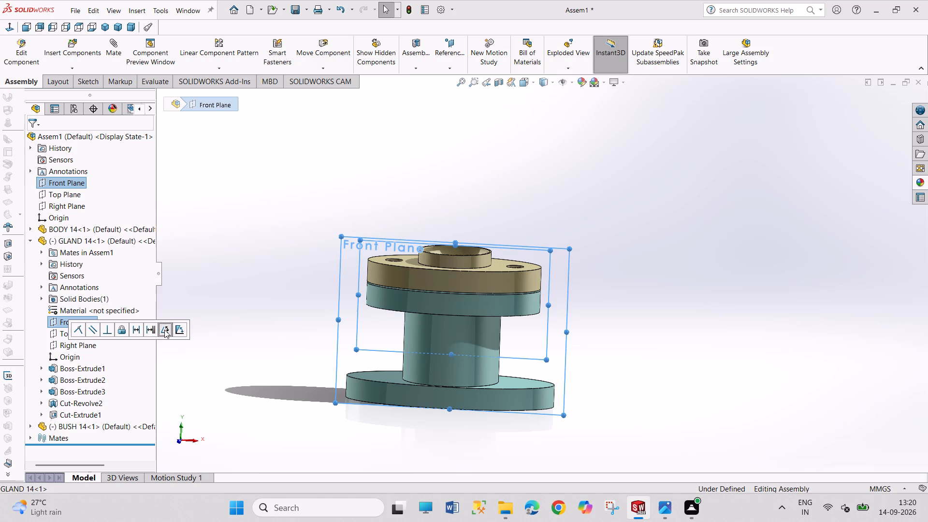
pyautogui.click(216, 327)
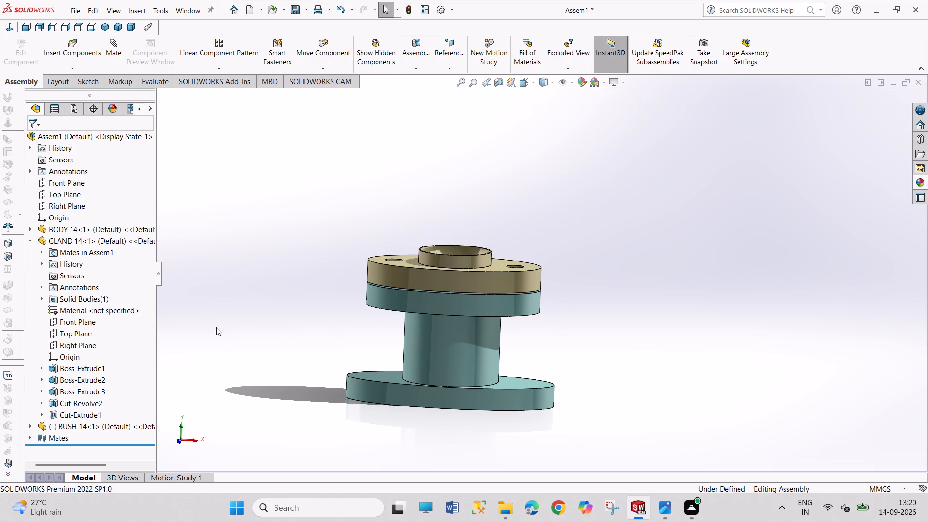
pyautogui.click(29, 241)
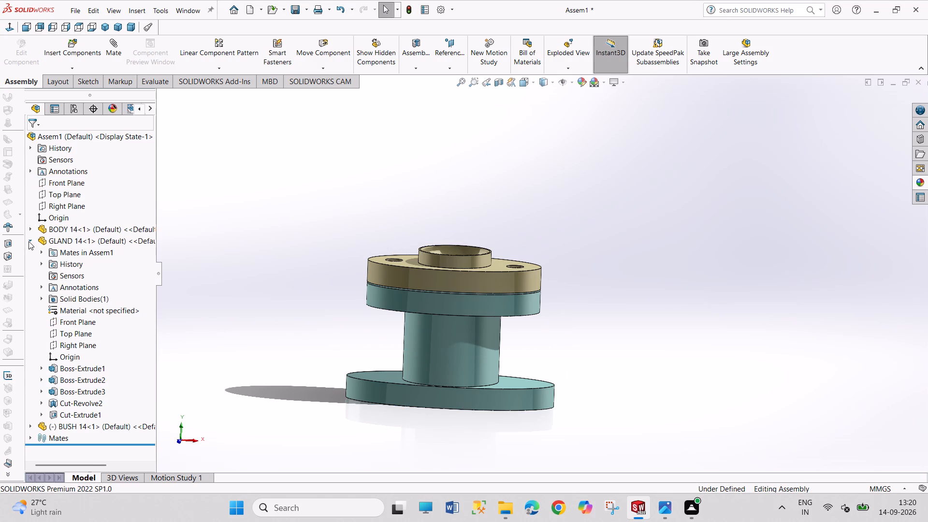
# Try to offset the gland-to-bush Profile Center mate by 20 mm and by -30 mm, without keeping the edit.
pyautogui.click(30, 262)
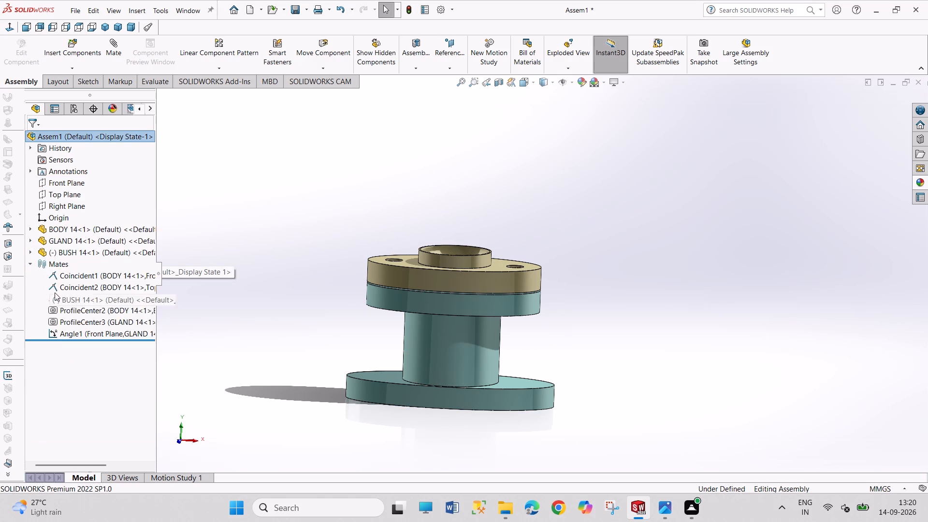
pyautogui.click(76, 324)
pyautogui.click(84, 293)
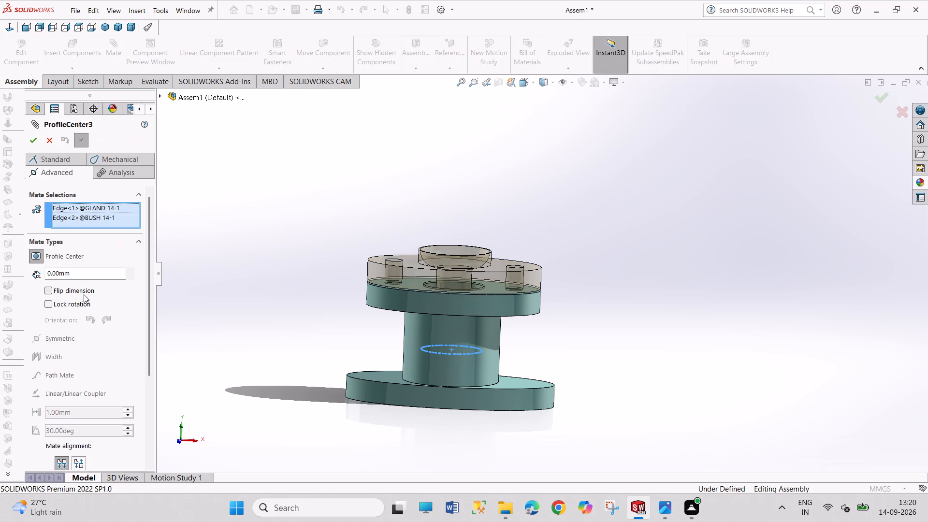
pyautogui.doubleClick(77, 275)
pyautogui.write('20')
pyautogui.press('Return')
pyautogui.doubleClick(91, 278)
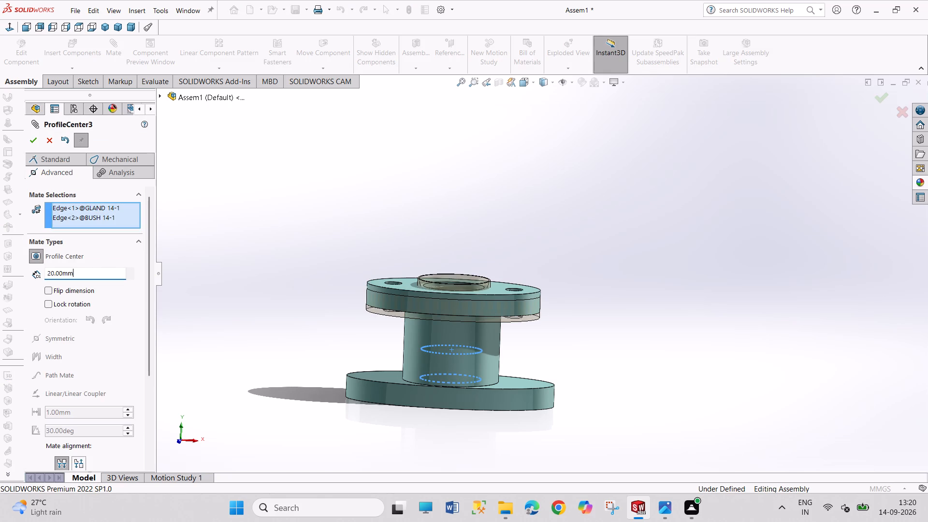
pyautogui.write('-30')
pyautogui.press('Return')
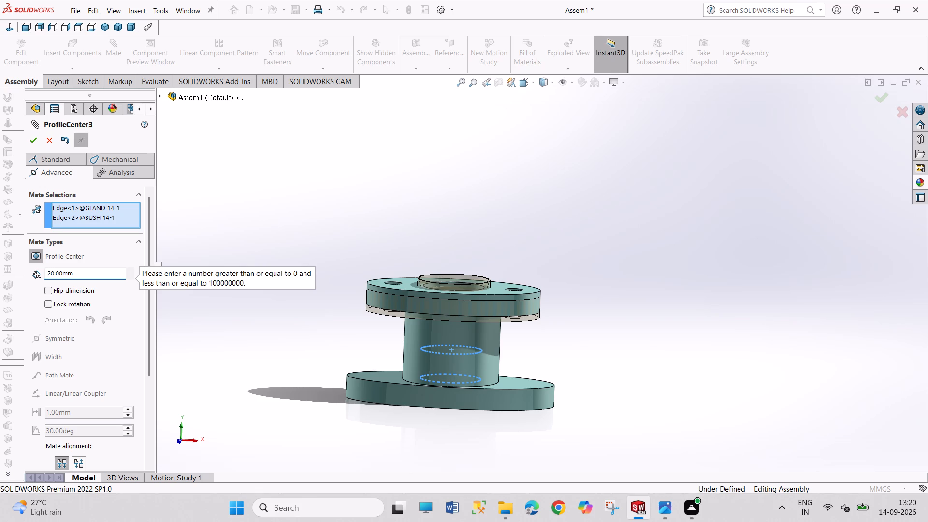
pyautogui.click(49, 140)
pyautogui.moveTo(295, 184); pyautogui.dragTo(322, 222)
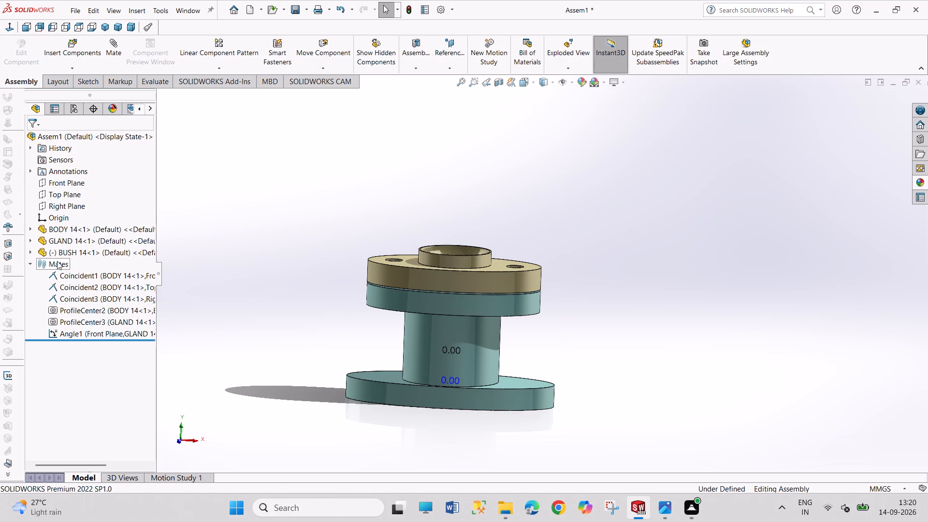
# Delete the Profile Center mate between the gland and the bush.
pyautogui.rightClick(78, 320)
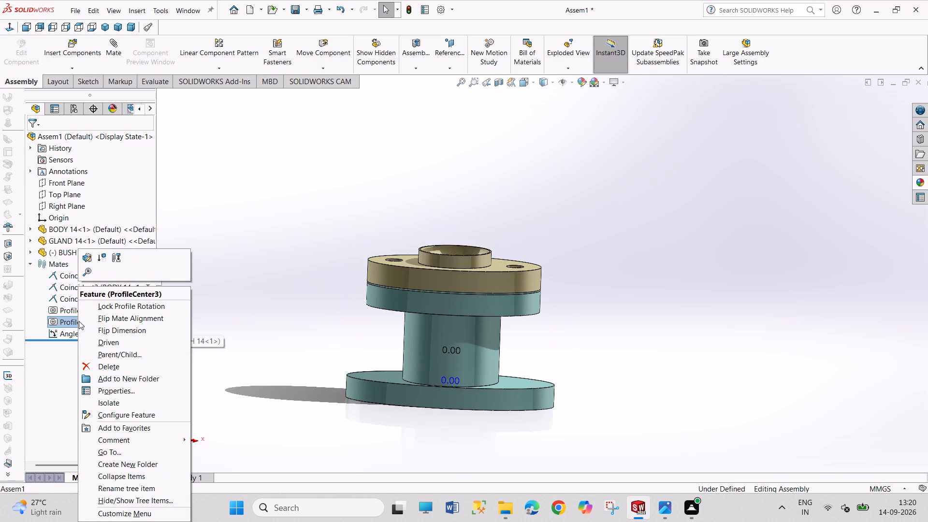
pyautogui.click(100, 363)
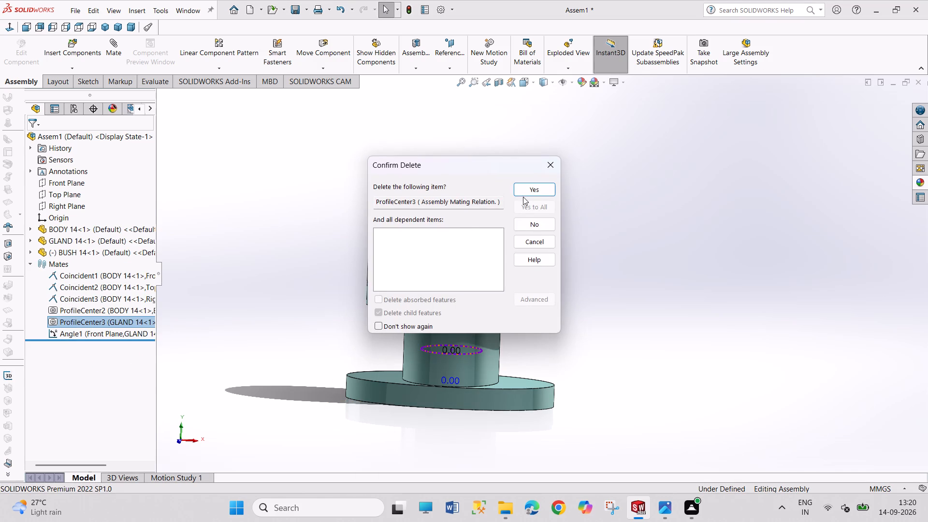
pyautogui.click(532, 186)
# Pull the gland up clear of the body and add a Concentric mate between its sleeve end edge and the bush's circular edge.
pyautogui.moveTo(493, 274); pyautogui.dragTo(492, 182)
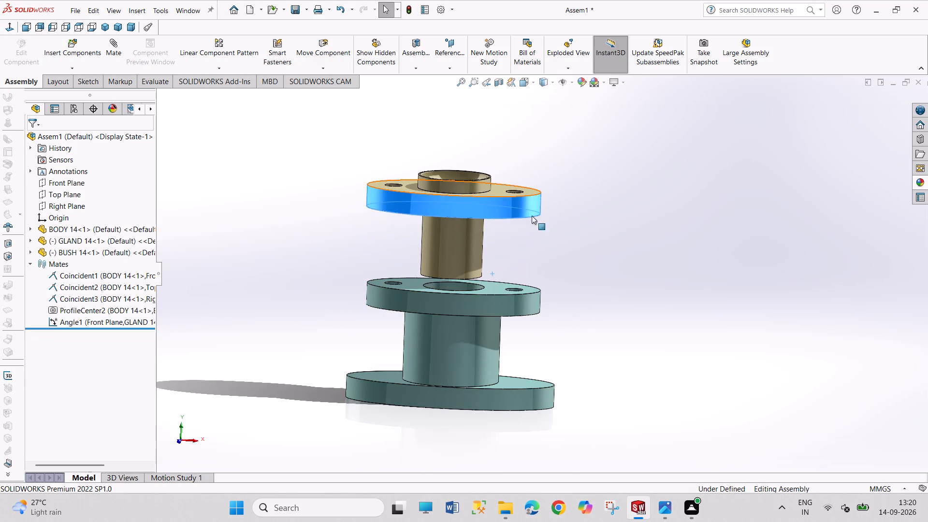
pyautogui.click(564, 248)
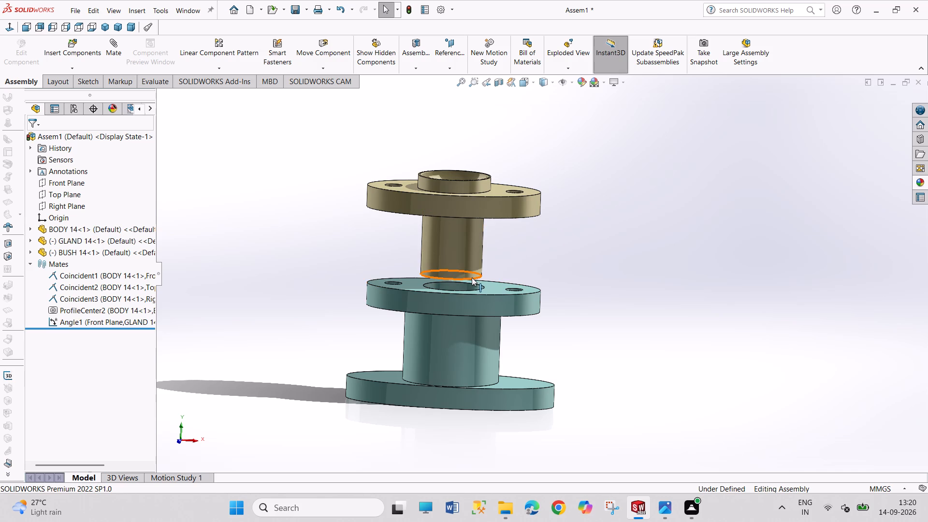
pyautogui.click(472, 277)
pyautogui.moveTo(523, 264); pyautogui.dragTo(529, 361, button='middle')
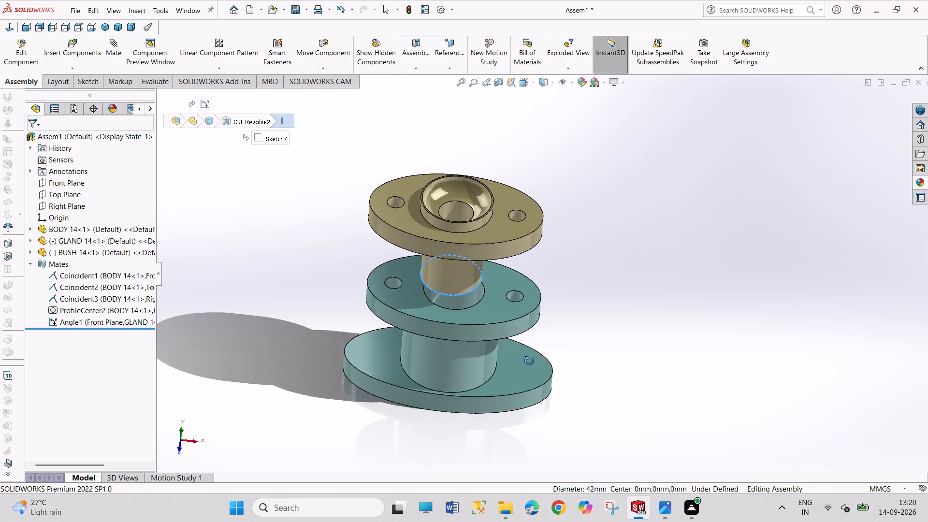
pyautogui.moveTo(529, 361); pyautogui.dragTo(538, 401, button='middle')
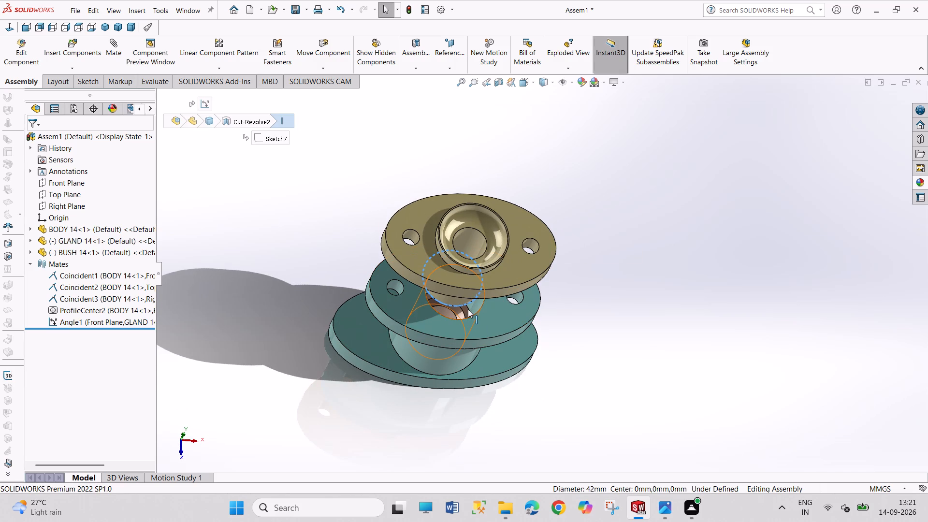
pyautogui.keyDown('ctrl'); pyautogui.click(468, 309); pyautogui.keyUp('ctrl')
pyautogui.click(529, 301)
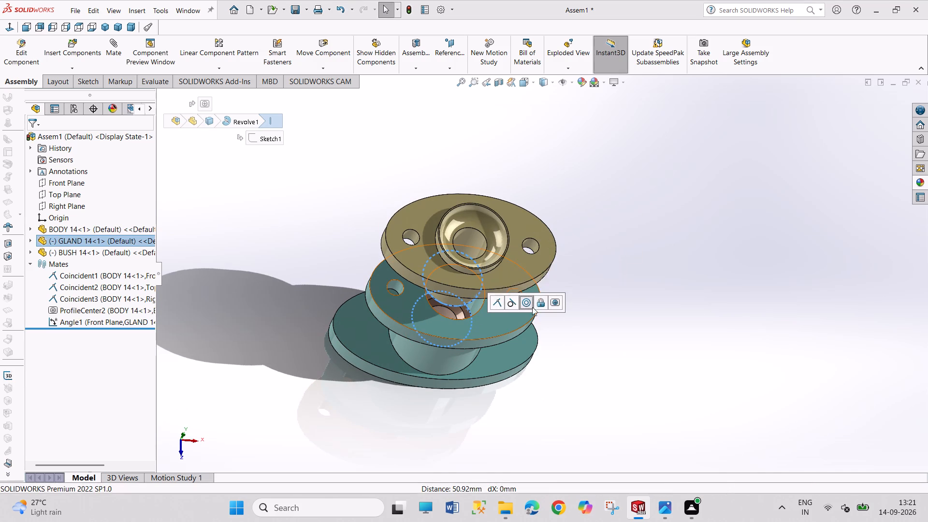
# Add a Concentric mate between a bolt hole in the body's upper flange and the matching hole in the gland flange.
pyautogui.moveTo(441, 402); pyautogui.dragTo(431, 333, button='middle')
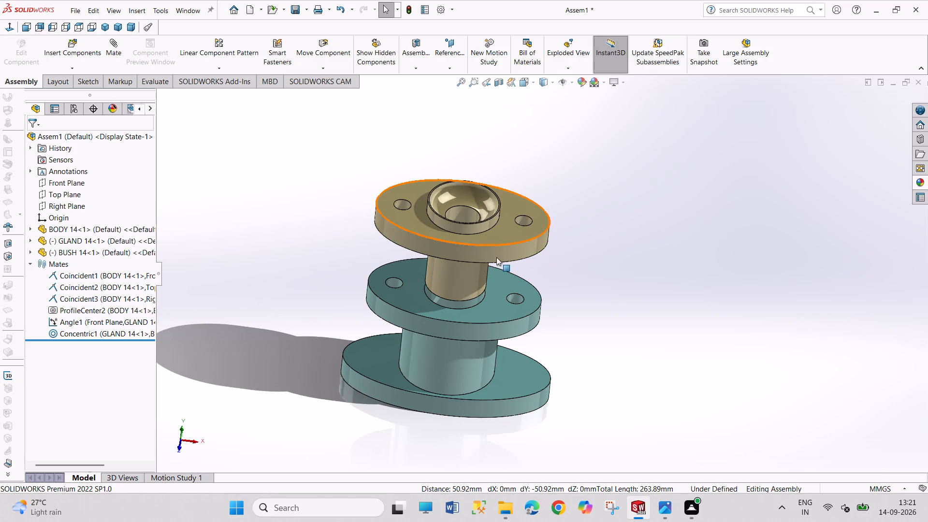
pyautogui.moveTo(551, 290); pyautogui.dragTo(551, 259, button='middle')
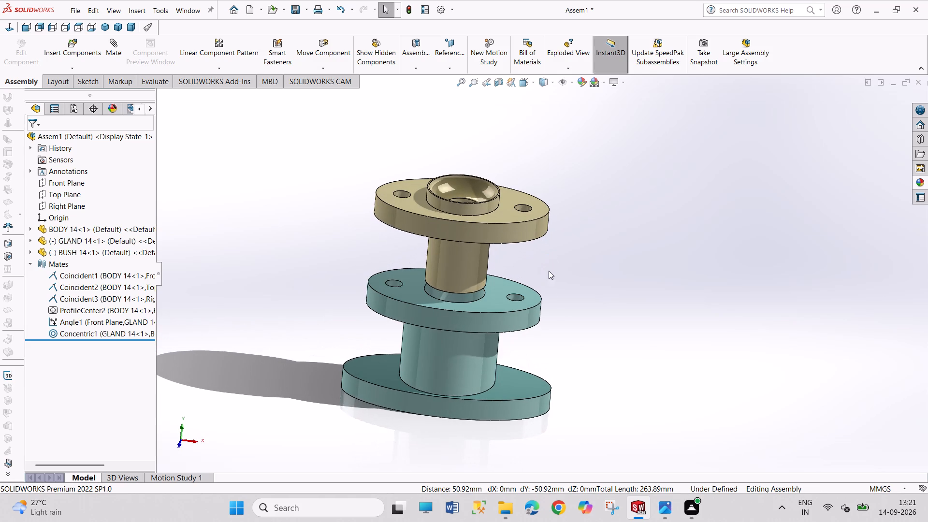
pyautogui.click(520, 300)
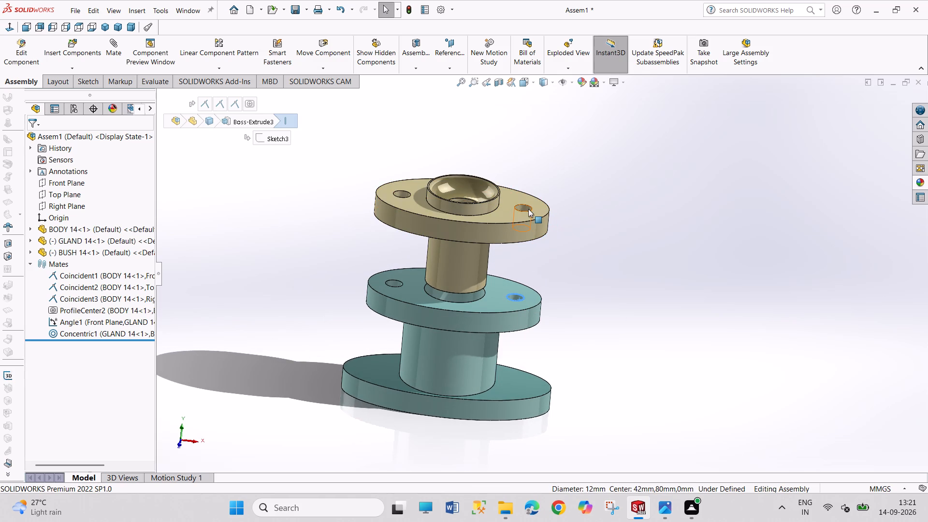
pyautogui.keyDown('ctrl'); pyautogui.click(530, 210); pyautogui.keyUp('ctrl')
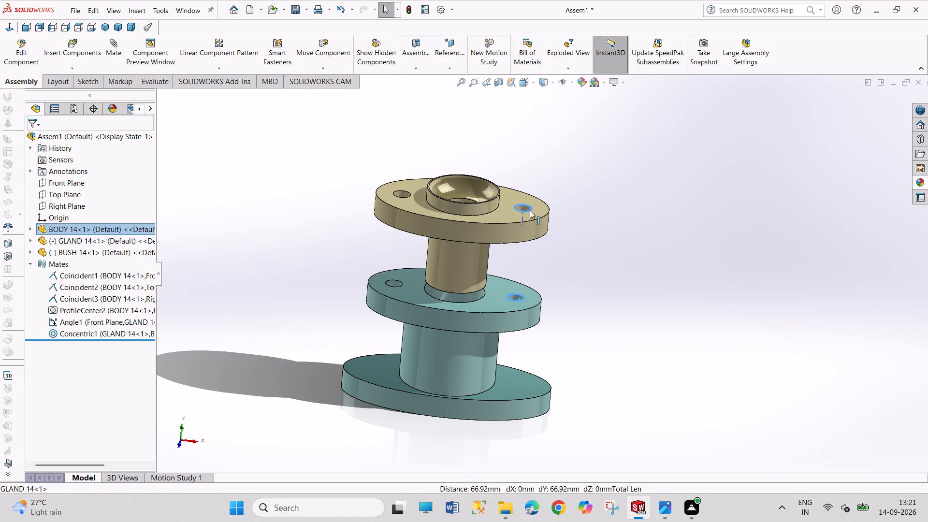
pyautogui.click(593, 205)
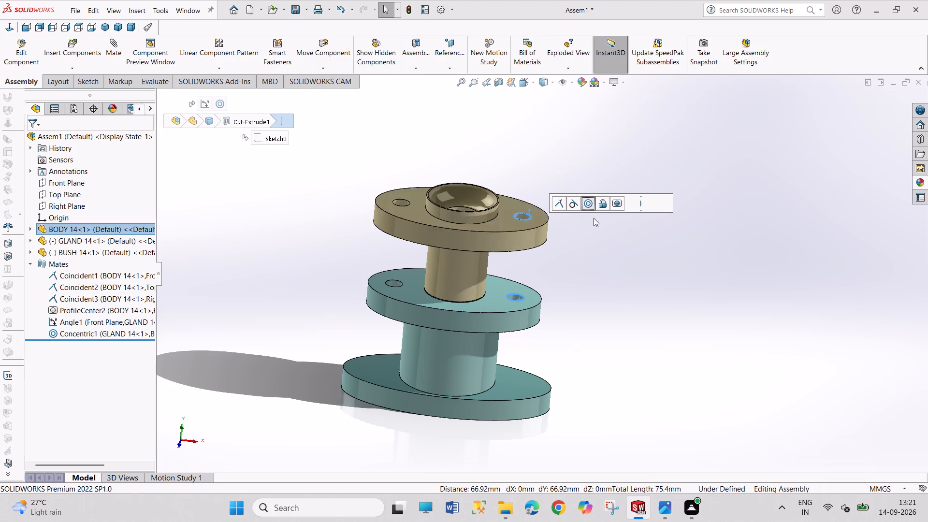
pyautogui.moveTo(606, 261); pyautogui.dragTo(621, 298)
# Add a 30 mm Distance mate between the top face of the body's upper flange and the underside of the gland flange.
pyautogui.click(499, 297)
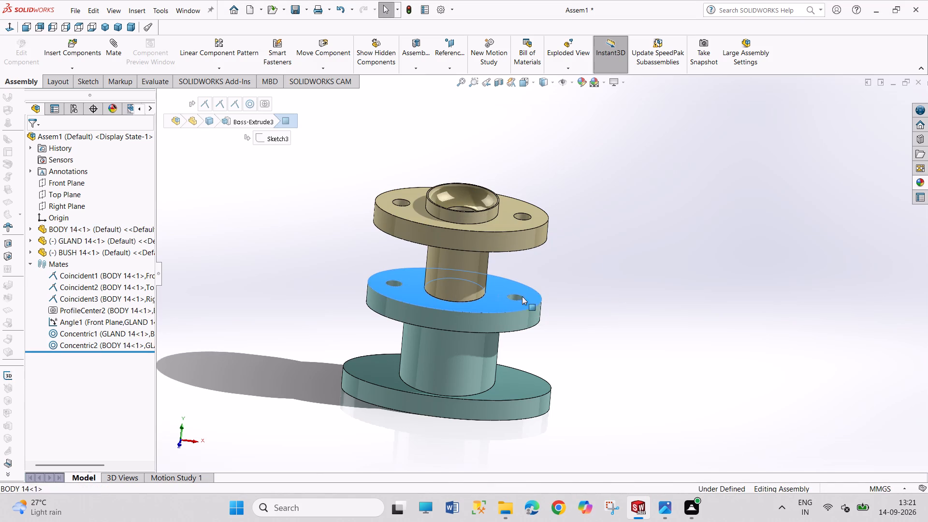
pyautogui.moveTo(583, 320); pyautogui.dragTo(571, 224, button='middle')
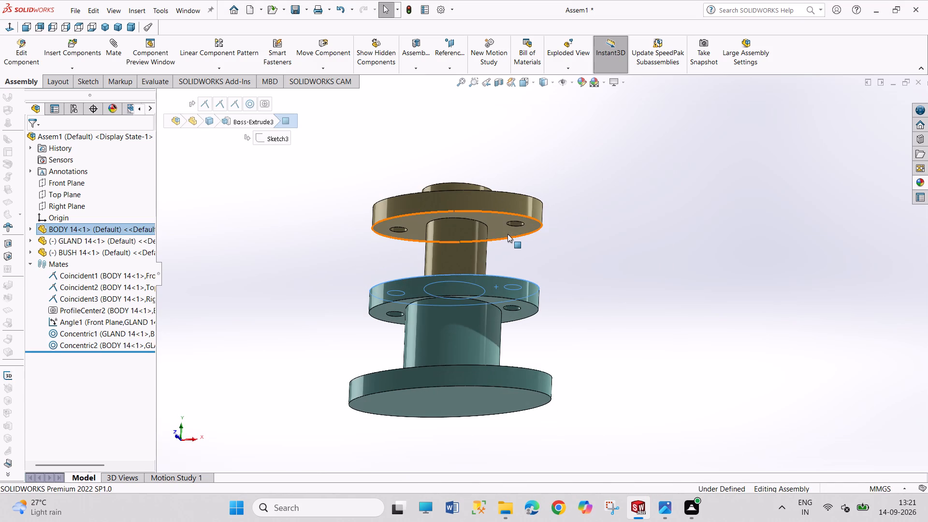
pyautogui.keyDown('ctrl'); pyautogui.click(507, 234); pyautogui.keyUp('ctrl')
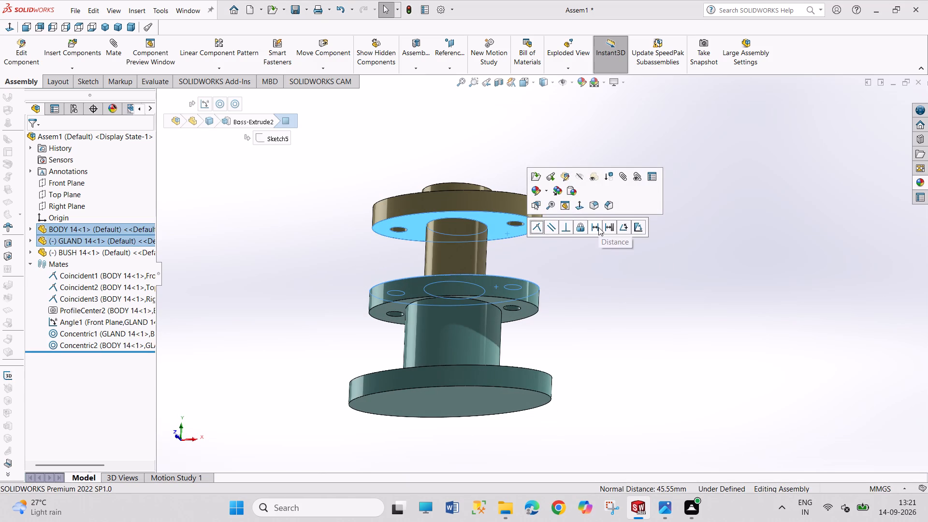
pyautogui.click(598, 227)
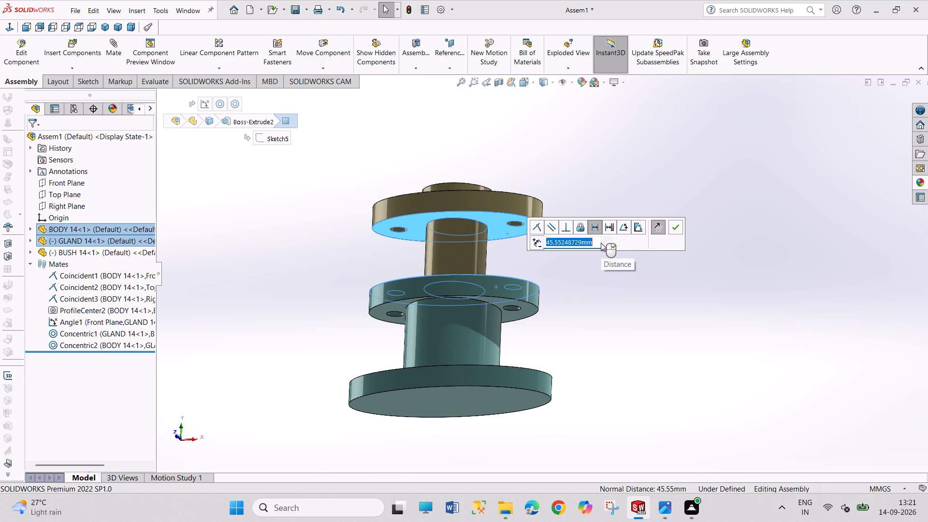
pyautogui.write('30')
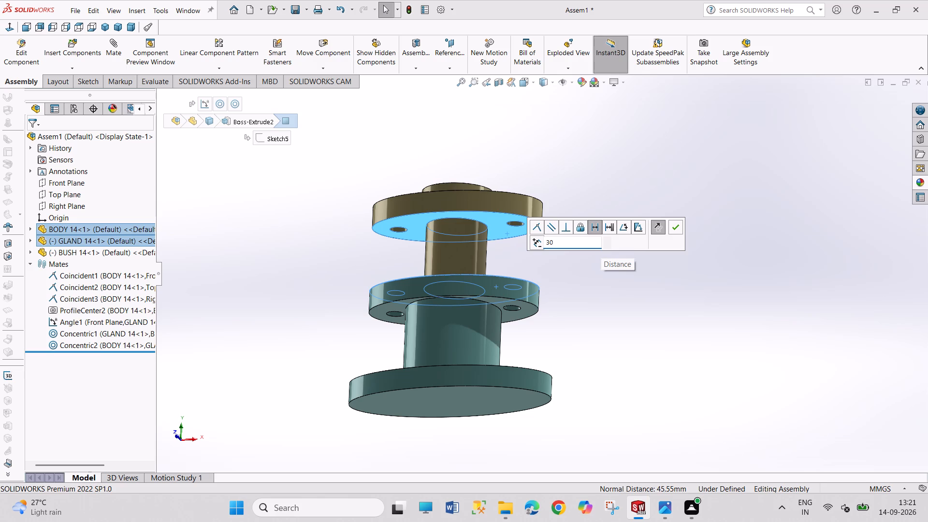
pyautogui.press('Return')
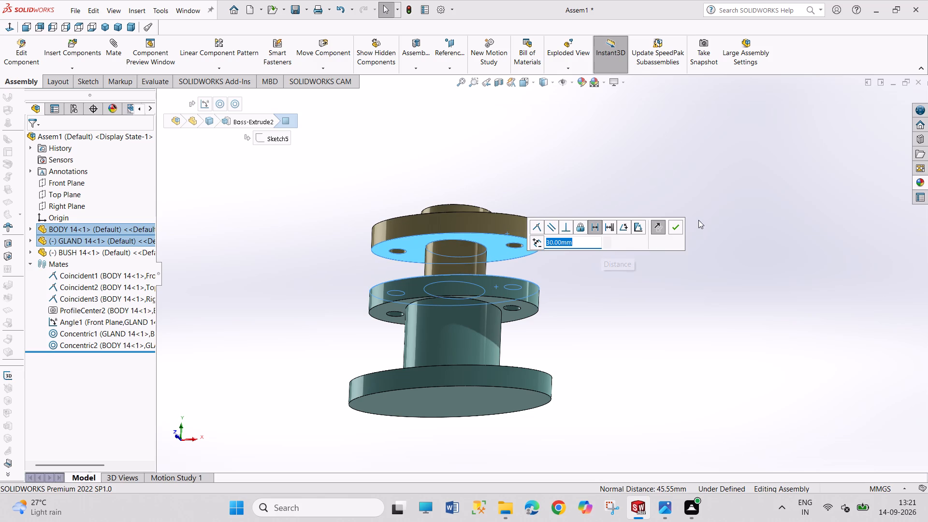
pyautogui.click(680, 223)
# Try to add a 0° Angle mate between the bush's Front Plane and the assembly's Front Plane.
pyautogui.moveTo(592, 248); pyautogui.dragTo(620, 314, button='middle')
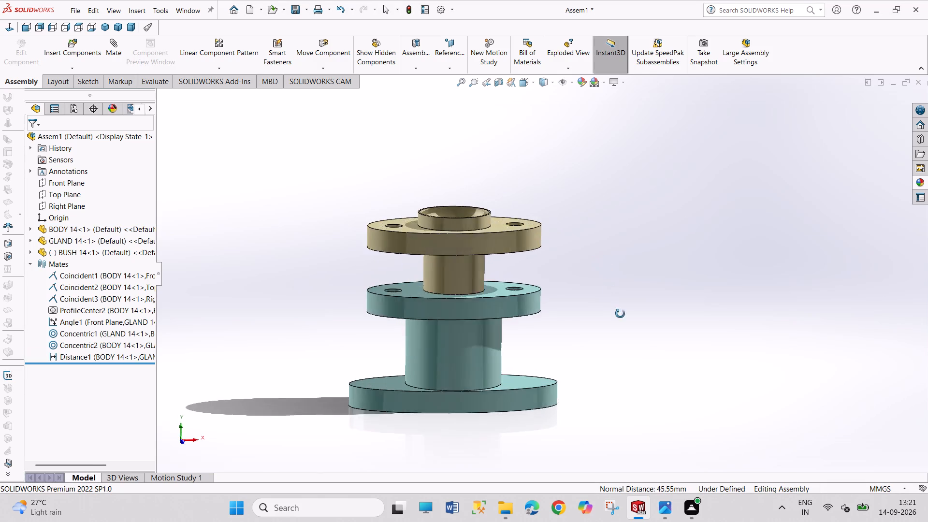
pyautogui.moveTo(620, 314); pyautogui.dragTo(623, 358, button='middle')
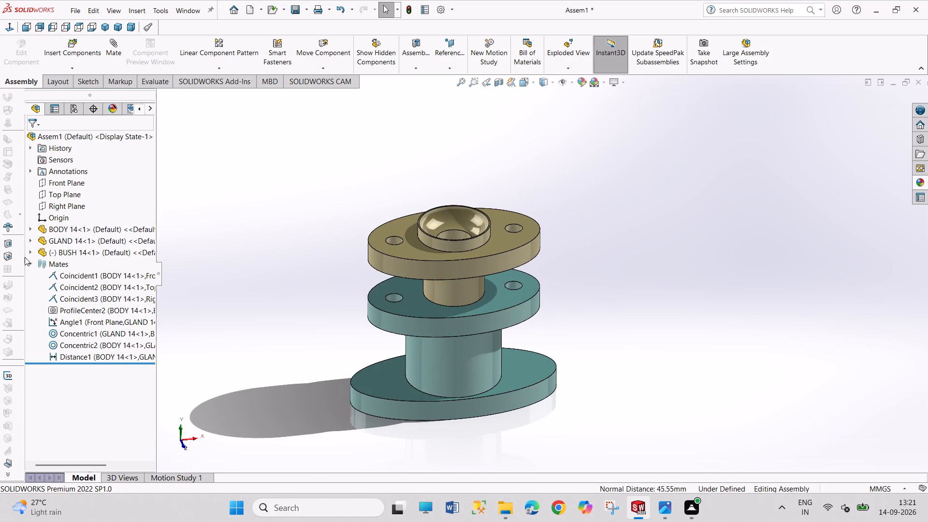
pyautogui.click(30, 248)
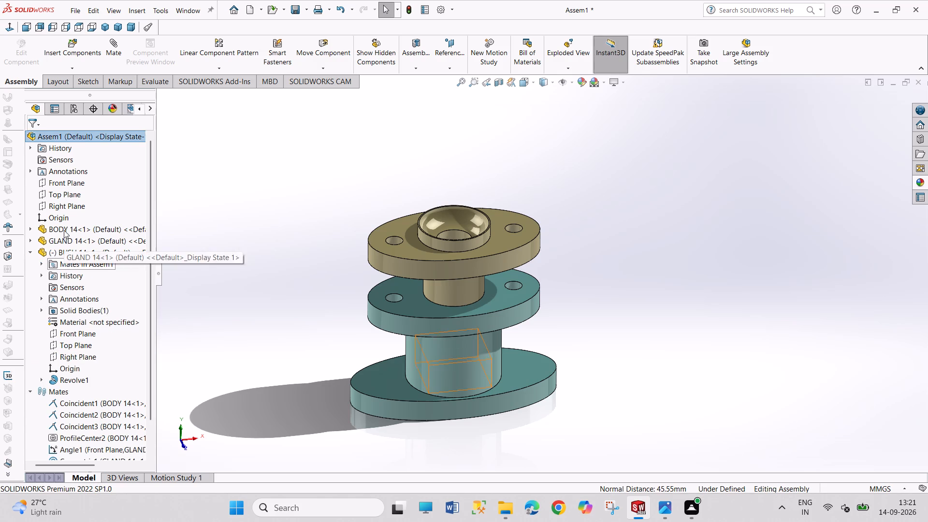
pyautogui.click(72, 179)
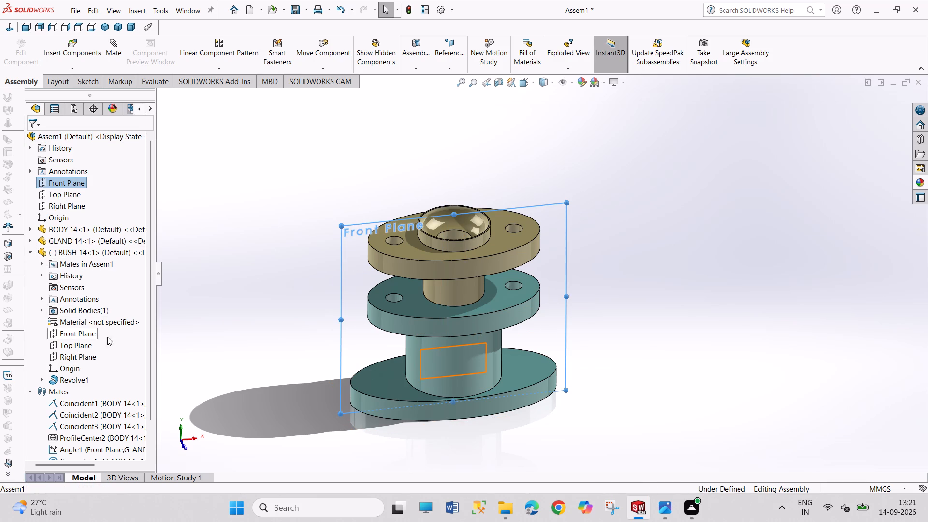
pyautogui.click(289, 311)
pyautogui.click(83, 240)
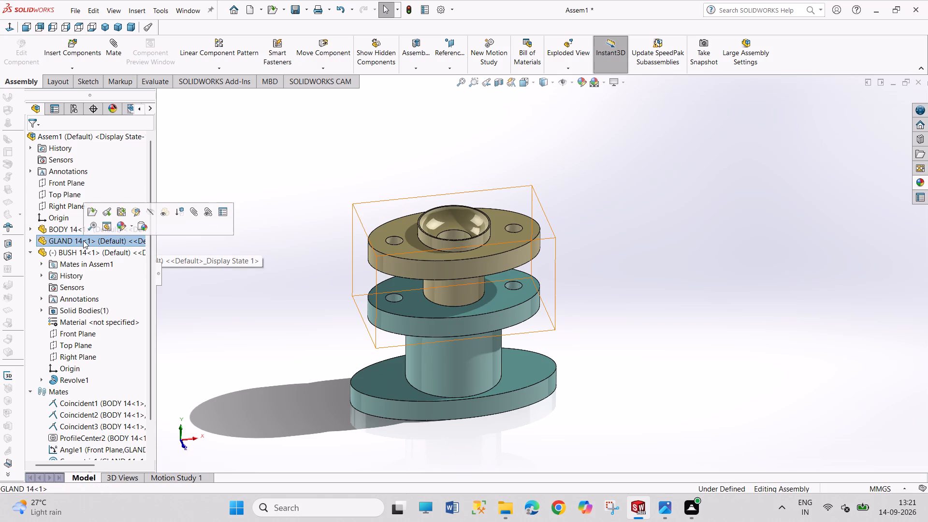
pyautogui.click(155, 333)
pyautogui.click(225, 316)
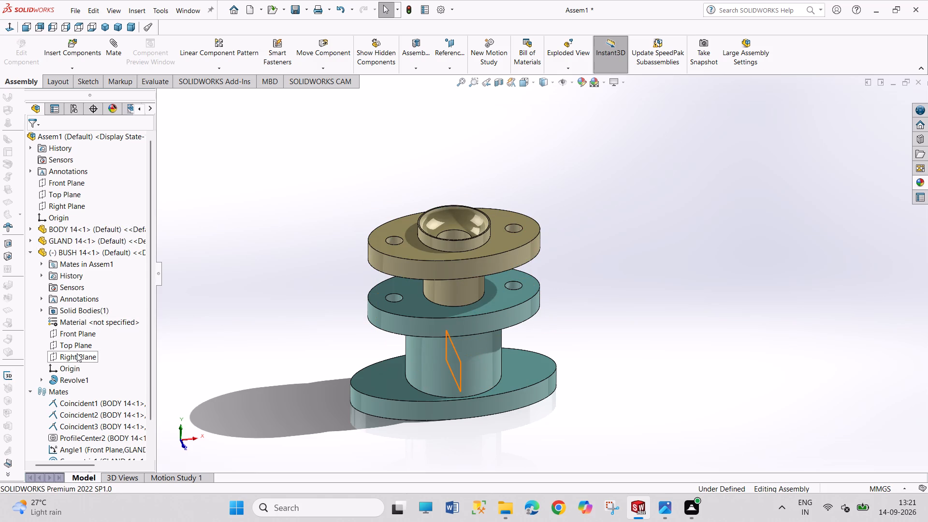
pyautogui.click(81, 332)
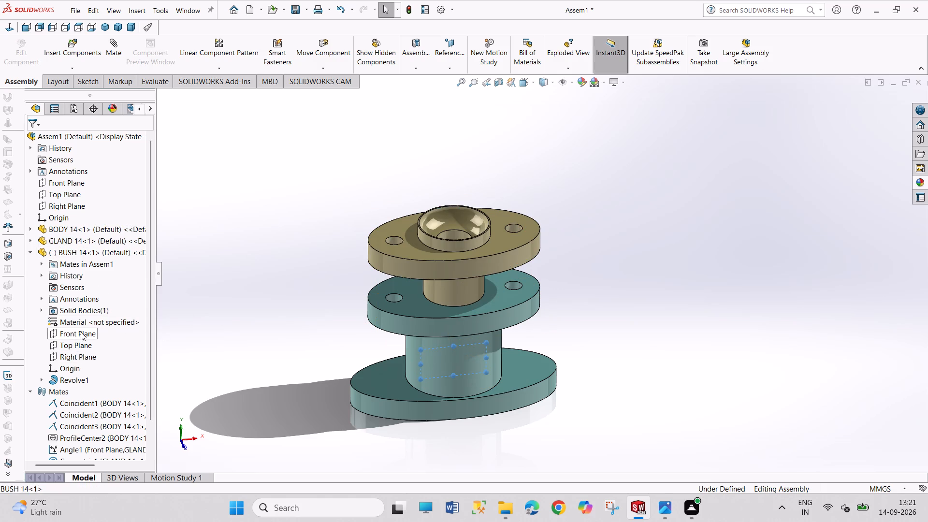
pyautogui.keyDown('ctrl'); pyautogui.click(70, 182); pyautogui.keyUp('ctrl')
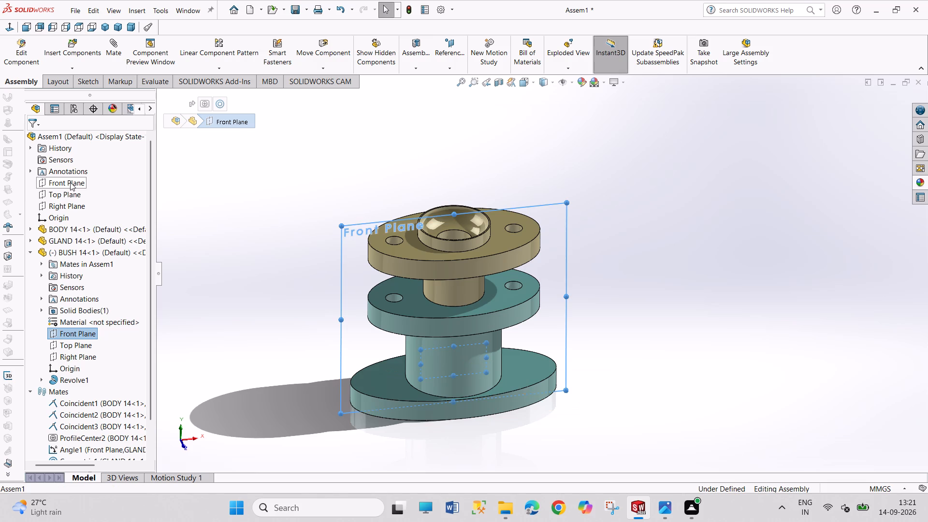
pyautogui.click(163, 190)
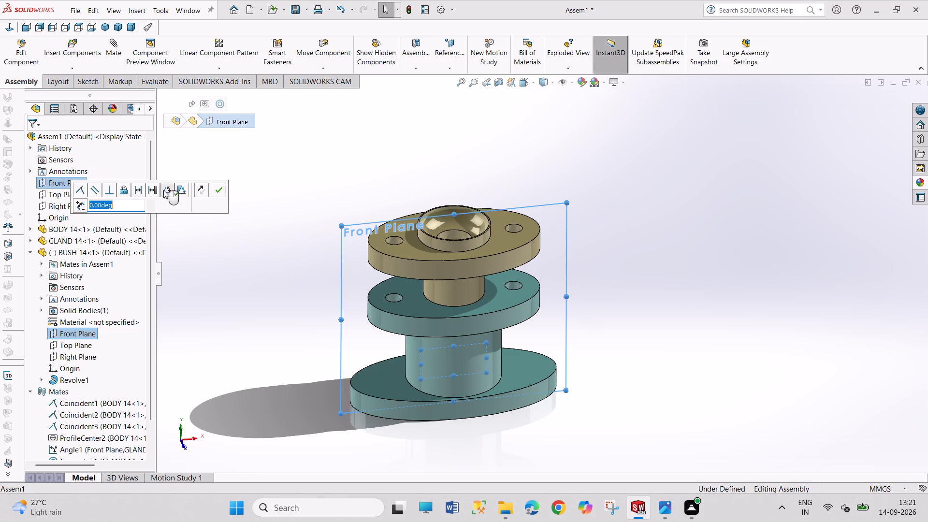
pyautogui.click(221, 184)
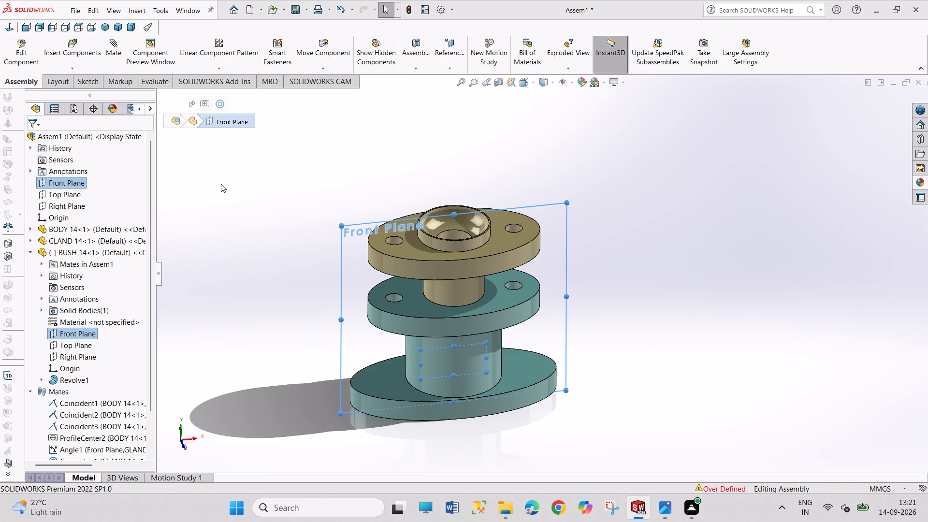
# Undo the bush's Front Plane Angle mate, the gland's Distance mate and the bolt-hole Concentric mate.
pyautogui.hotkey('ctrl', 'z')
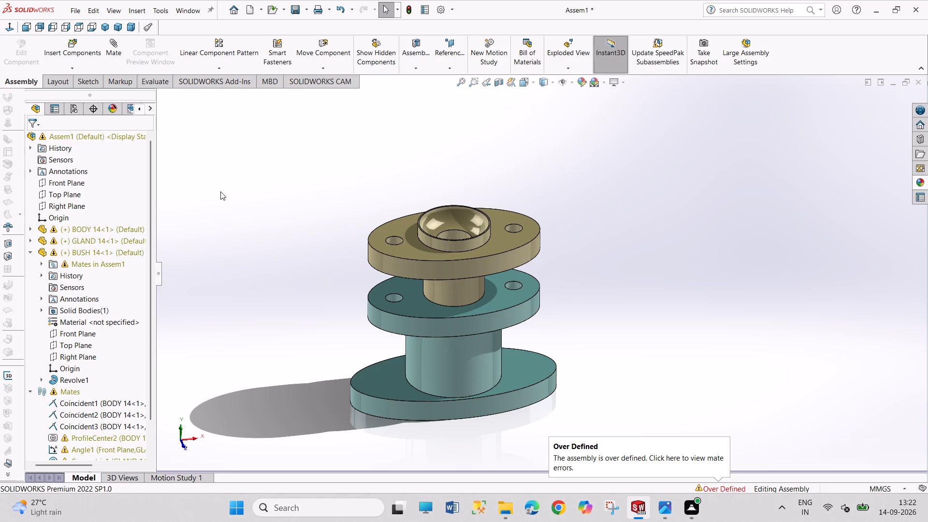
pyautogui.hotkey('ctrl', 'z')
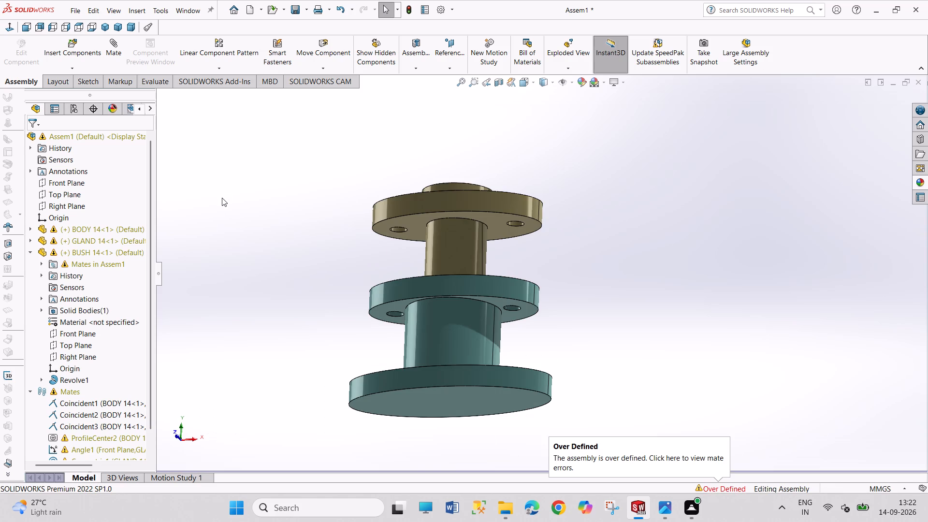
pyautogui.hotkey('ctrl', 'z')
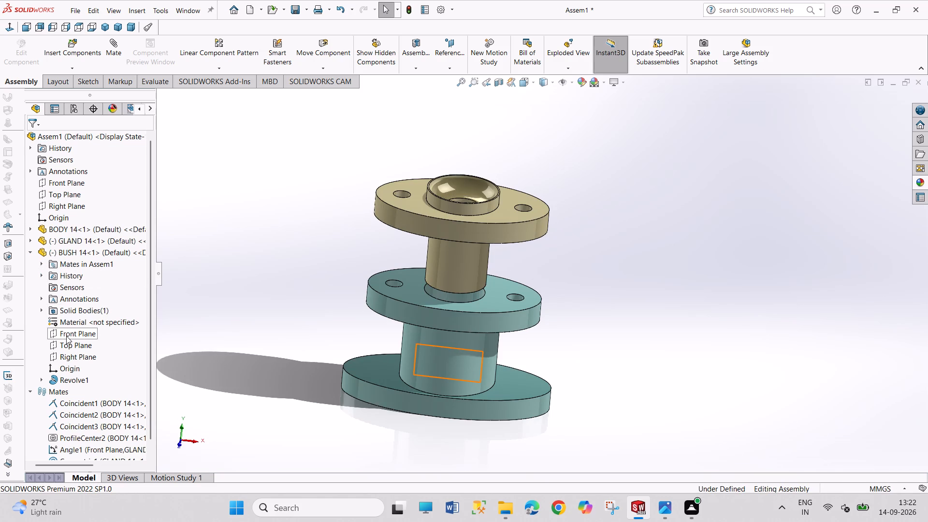
# Add a 0° Angle mate between the bush's Right Plane and the assembly's Right Plane, and rebuild the assembly.
pyautogui.click(72, 361)
pyautogui.keyDown('ctrl'); pyautogui.click(75, 207); pyautogui.keyUp('ctrl')
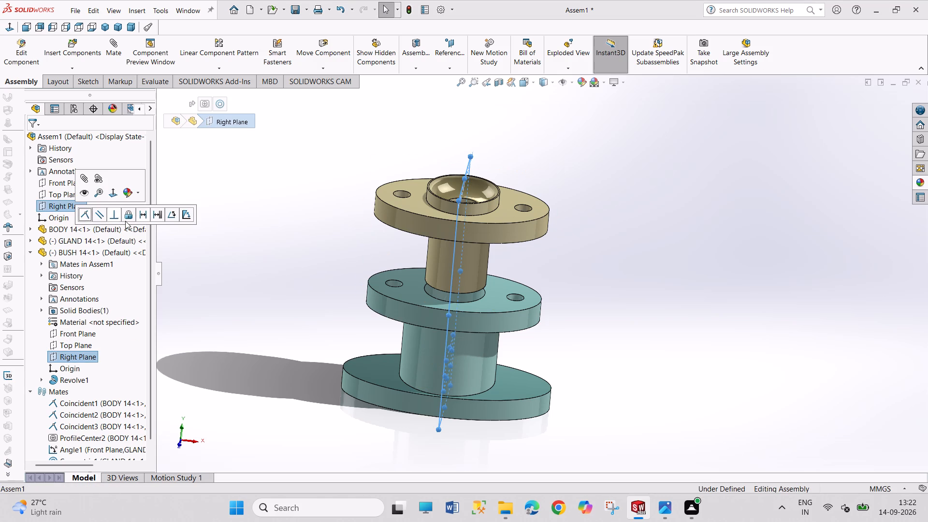
pyautogui.click(172, 214)
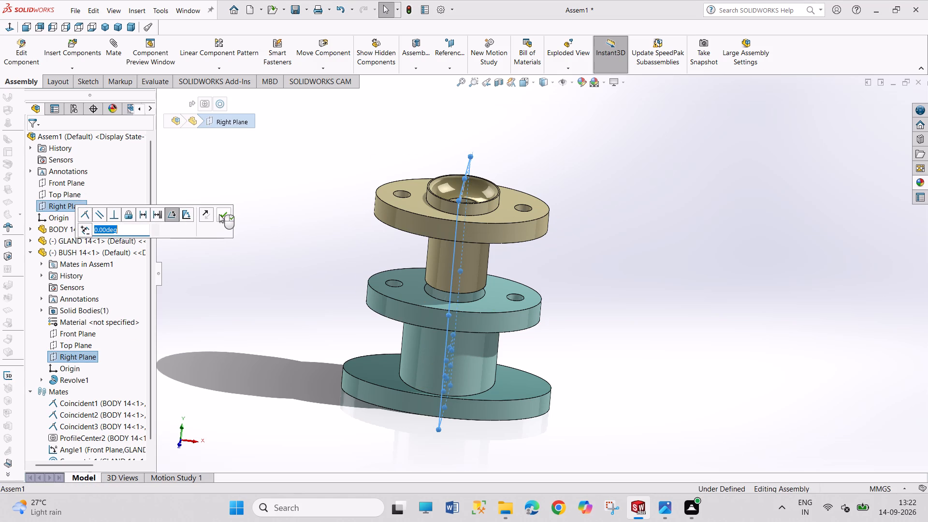
pyautogui.click(219, 214)
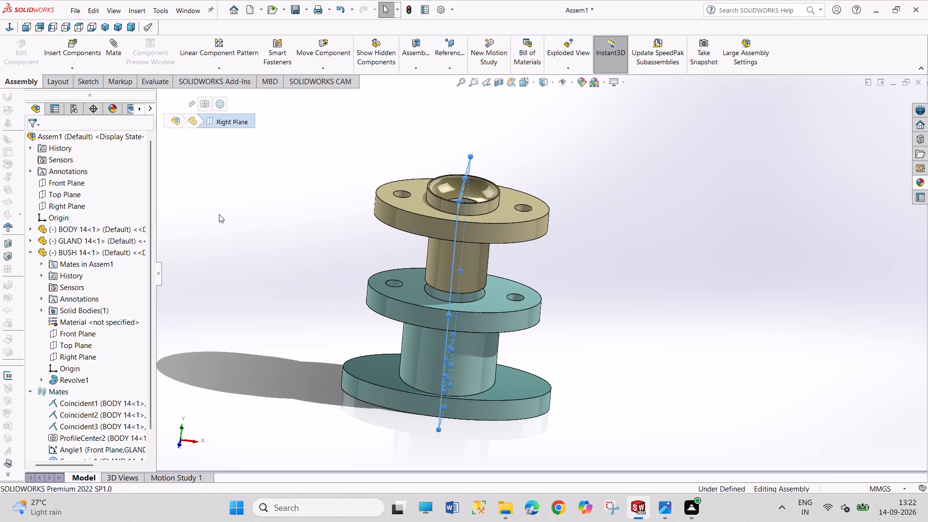
pyautogui.click(407, 14)
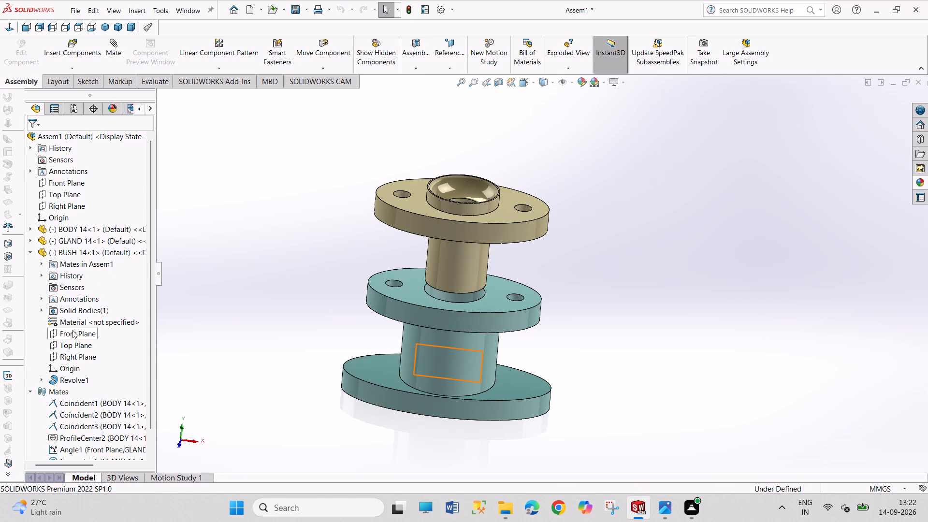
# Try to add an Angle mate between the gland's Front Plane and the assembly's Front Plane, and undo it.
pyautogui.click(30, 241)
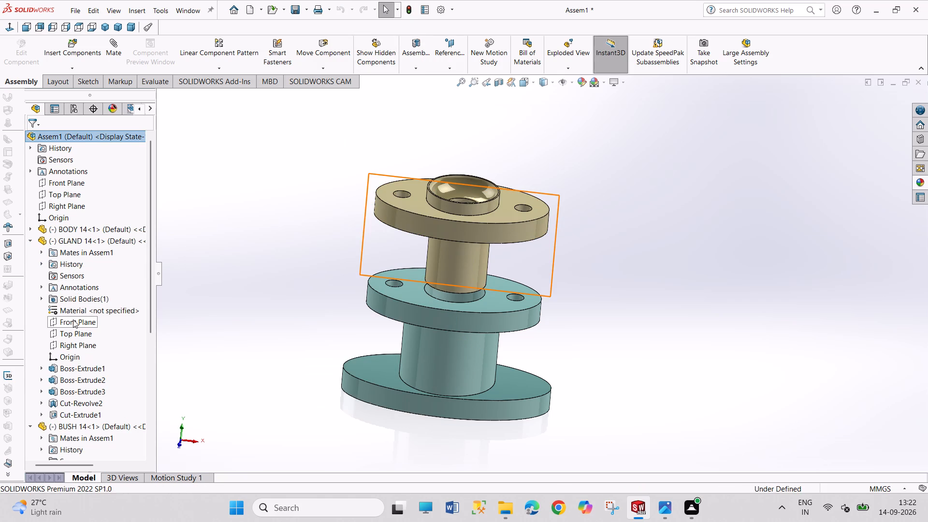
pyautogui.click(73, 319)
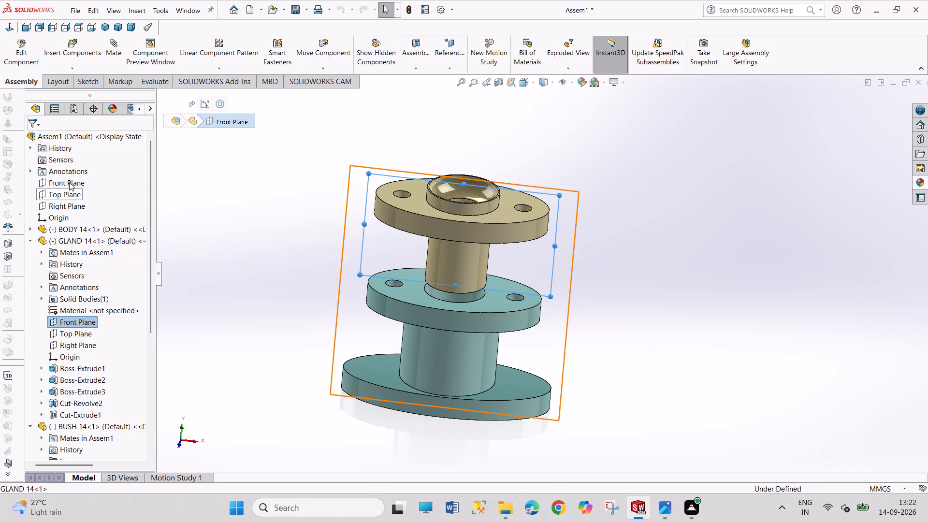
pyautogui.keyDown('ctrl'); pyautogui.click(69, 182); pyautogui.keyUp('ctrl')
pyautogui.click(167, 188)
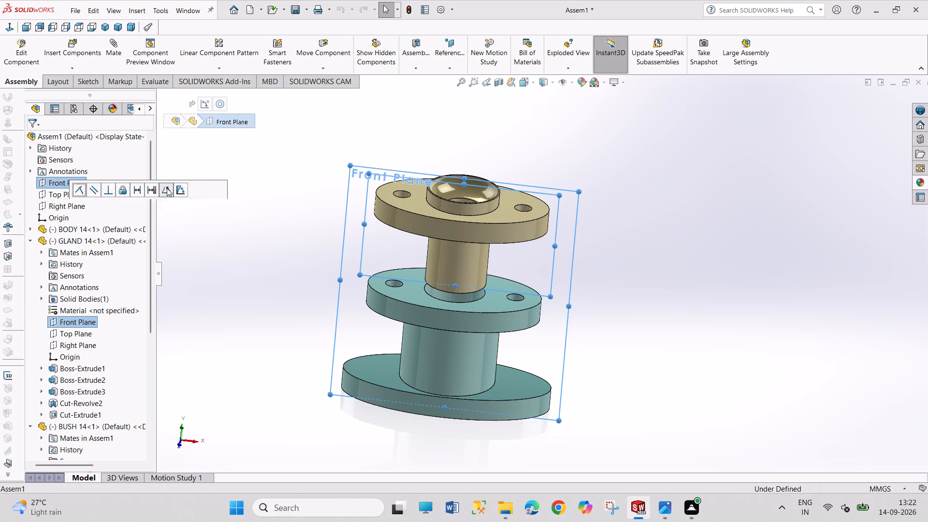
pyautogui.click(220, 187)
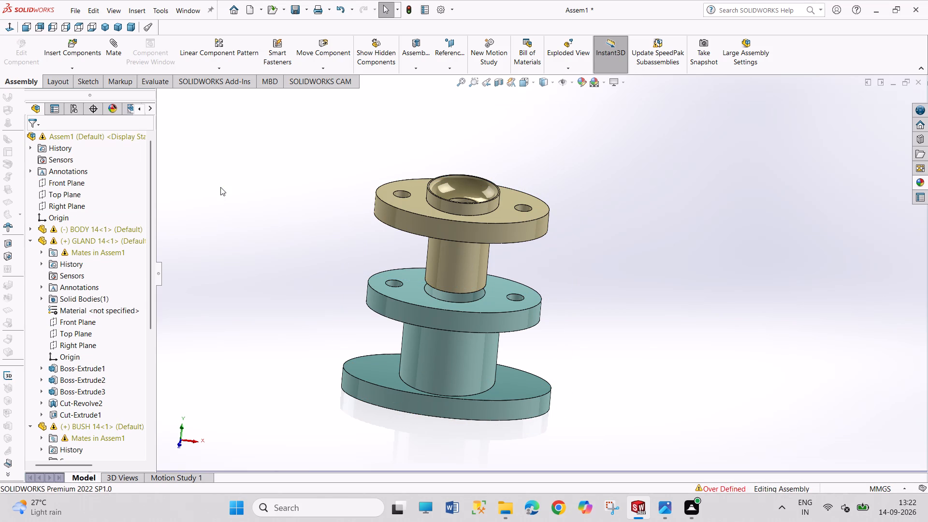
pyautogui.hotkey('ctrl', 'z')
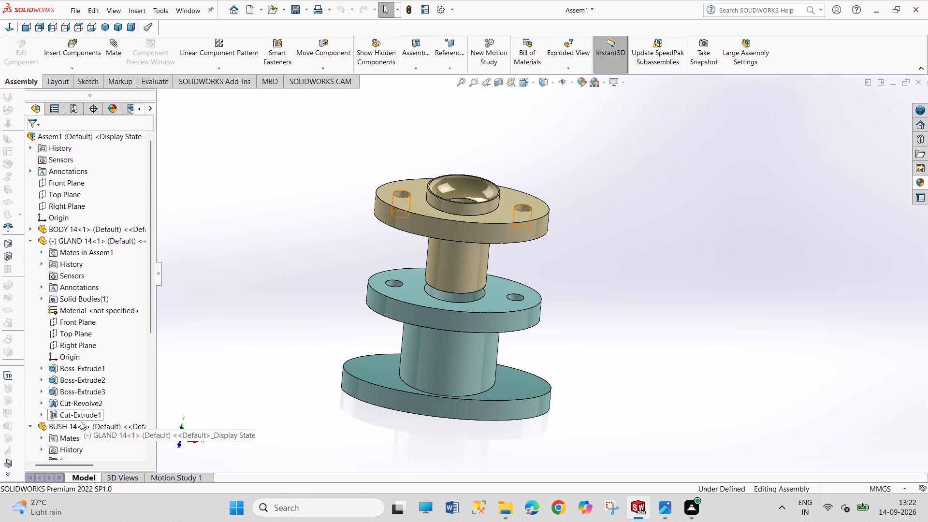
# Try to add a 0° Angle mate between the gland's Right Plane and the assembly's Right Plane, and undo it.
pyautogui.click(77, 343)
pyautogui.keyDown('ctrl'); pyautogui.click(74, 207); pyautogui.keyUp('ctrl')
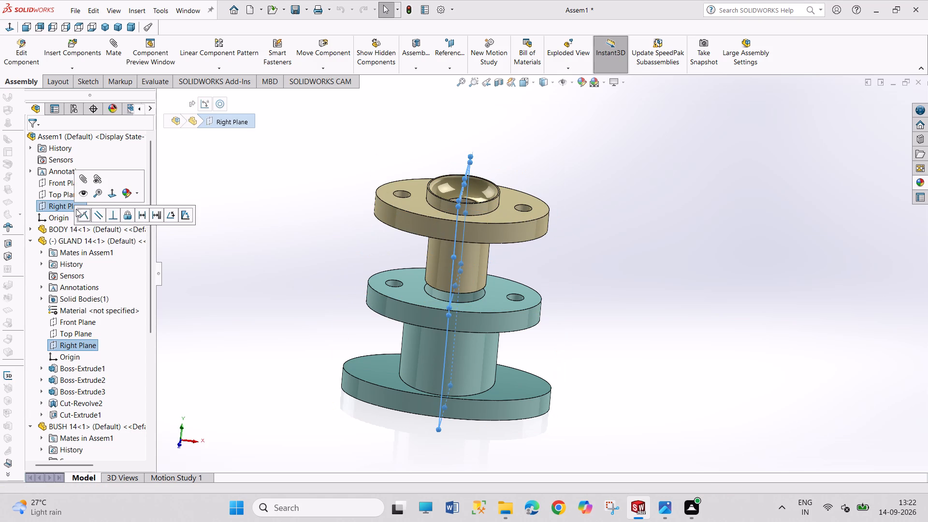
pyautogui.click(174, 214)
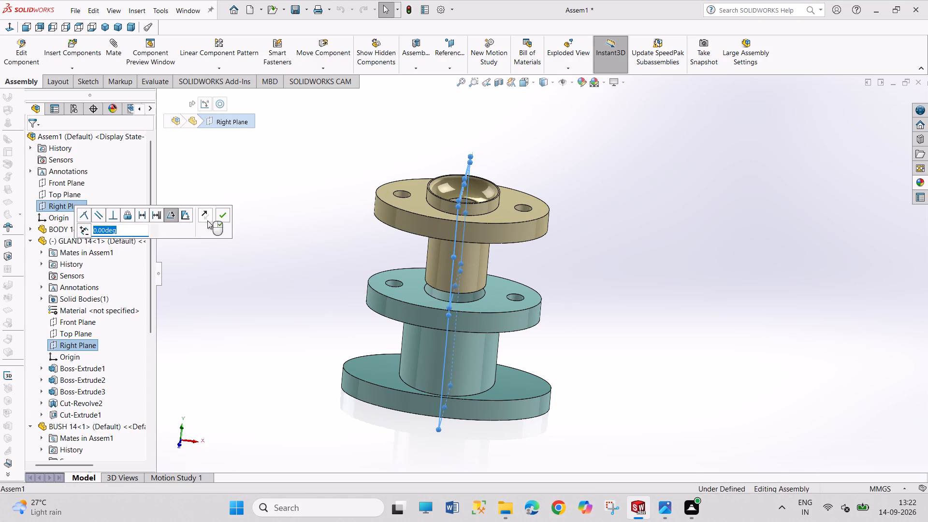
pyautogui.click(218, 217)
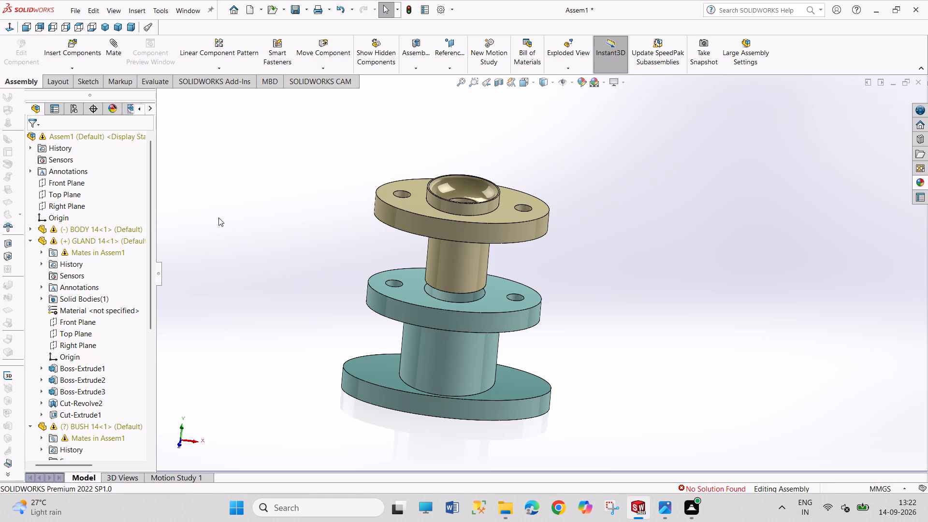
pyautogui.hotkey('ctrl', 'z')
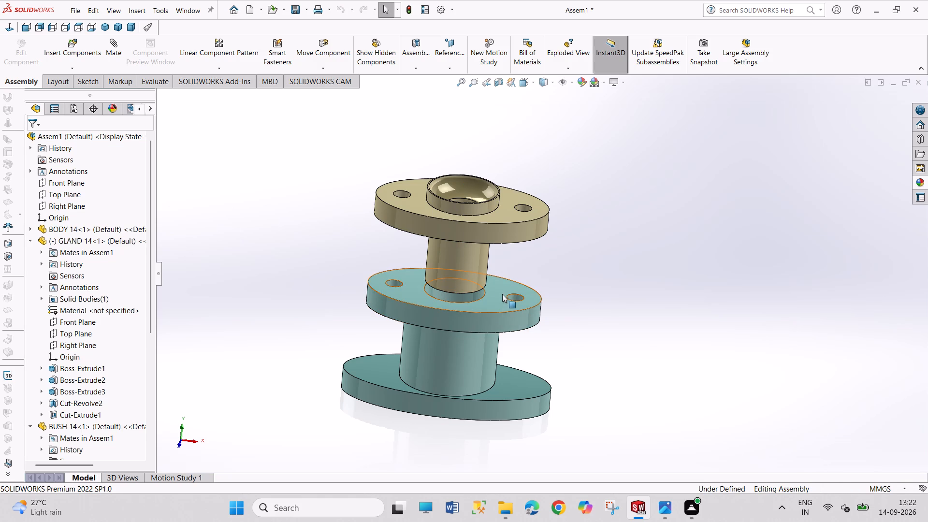
# Add a 30 mm Distance mate between the top face of the body's upper flange and the underside of the gland flange.
pyautogui.scroll(-3, 90, 321)
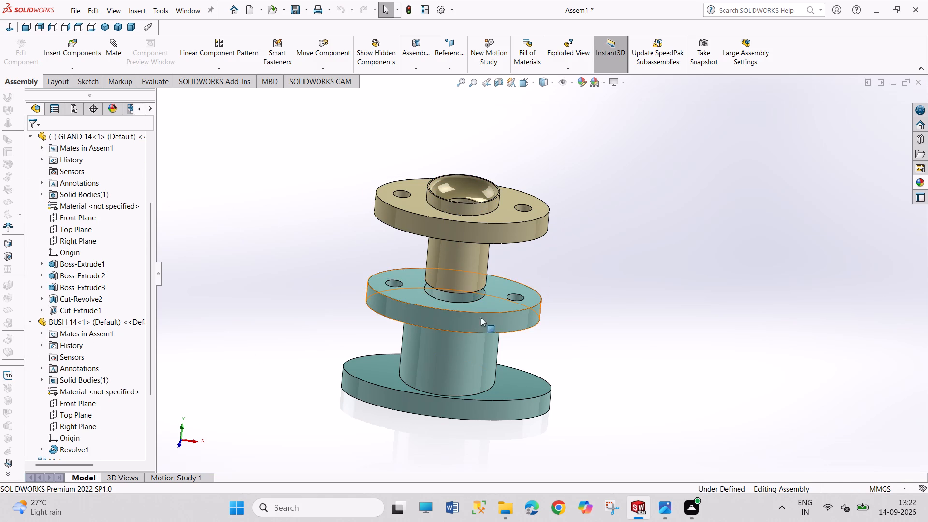
pyautogui.click(502, 303)
pyautogui.moveTo(596, 325); pyautogui.dragTo(578, 220, button='middle')
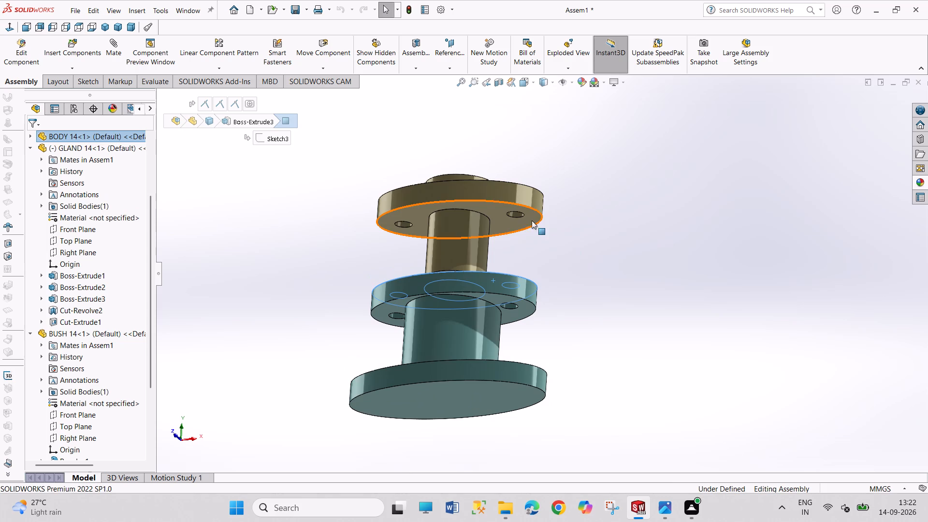
pyautogui.keyDown('ctrl'); pyautogui.click(506, 225); pyautogui.keyUp('ctrl')
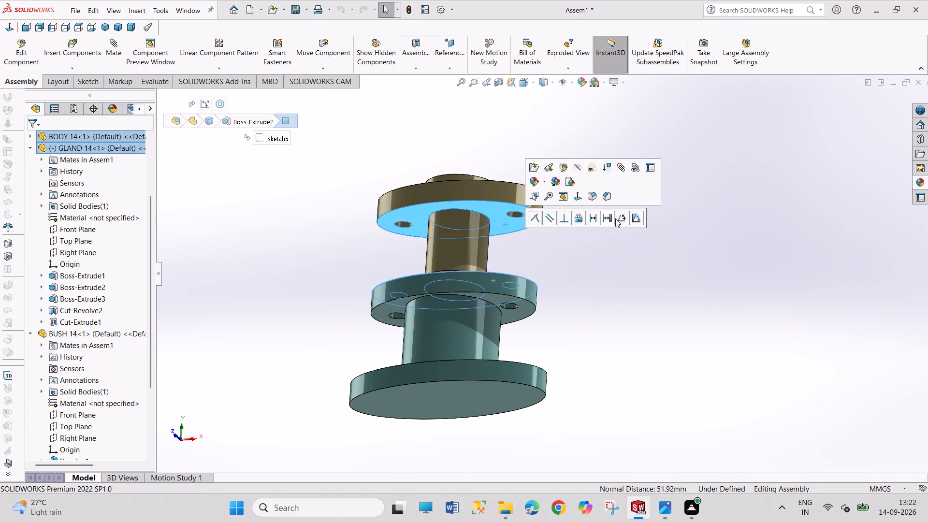
pyautogui.click(592, 217)
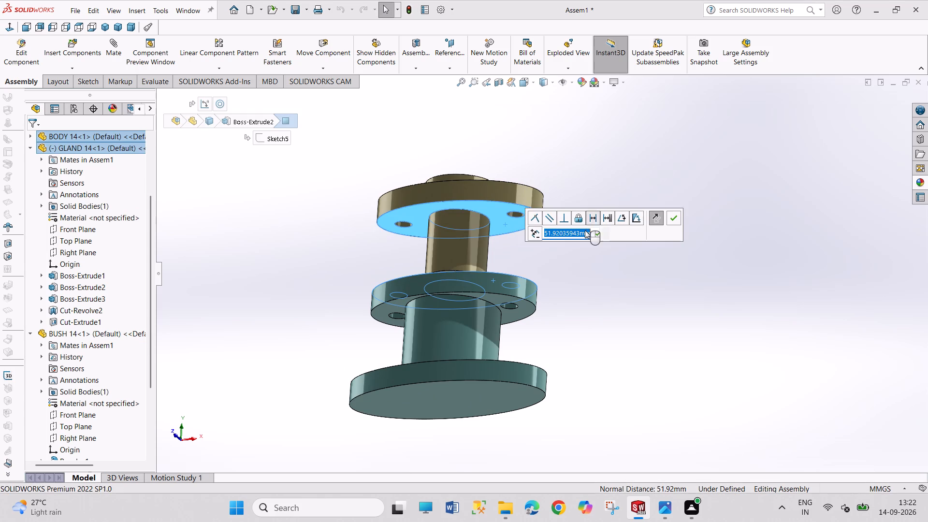
pyautogui.write('30')
pyautogui.press('Return')
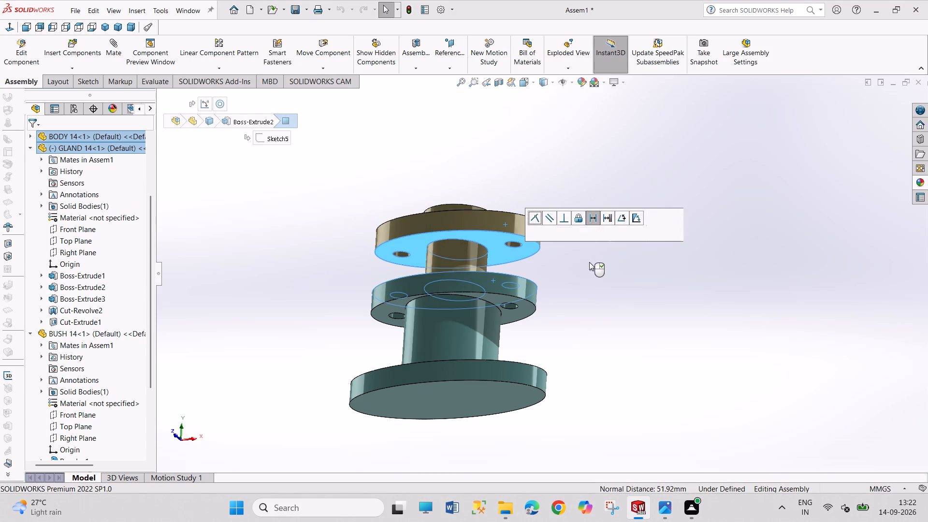
pyautogui.click(674, 218)
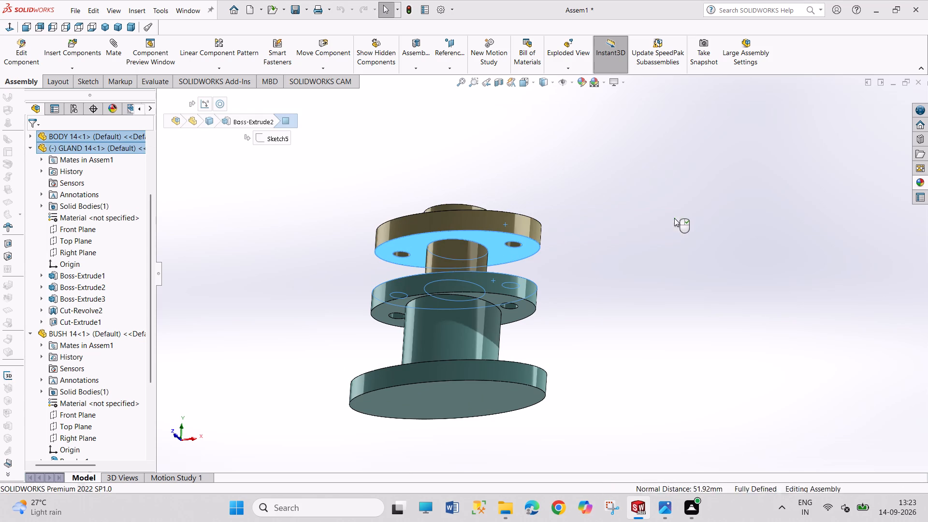
# Insert one STAND 14 part into the assembly, placing it in free space beside the gland.
pyautogui.click(30, 148)
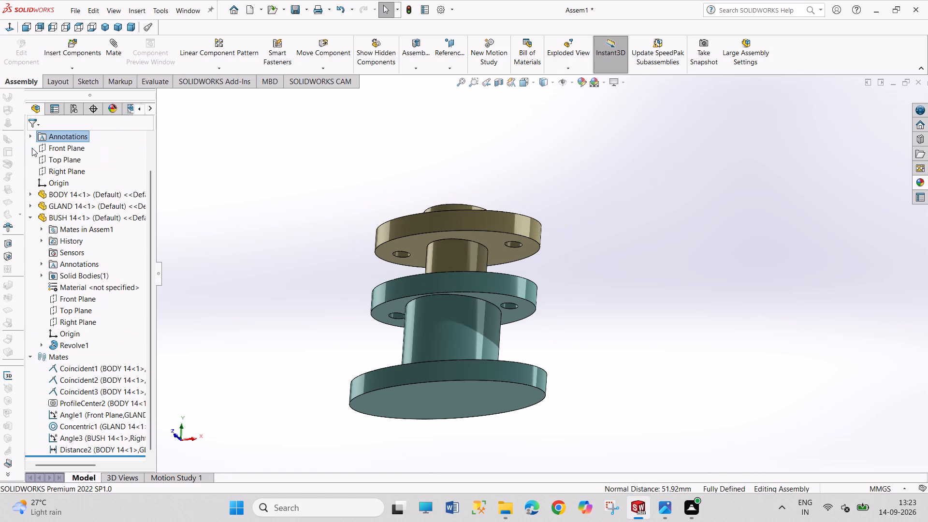
pyautogui.moveTo(324, 175); pyautogui.dragTo(354, 265, button='middle')
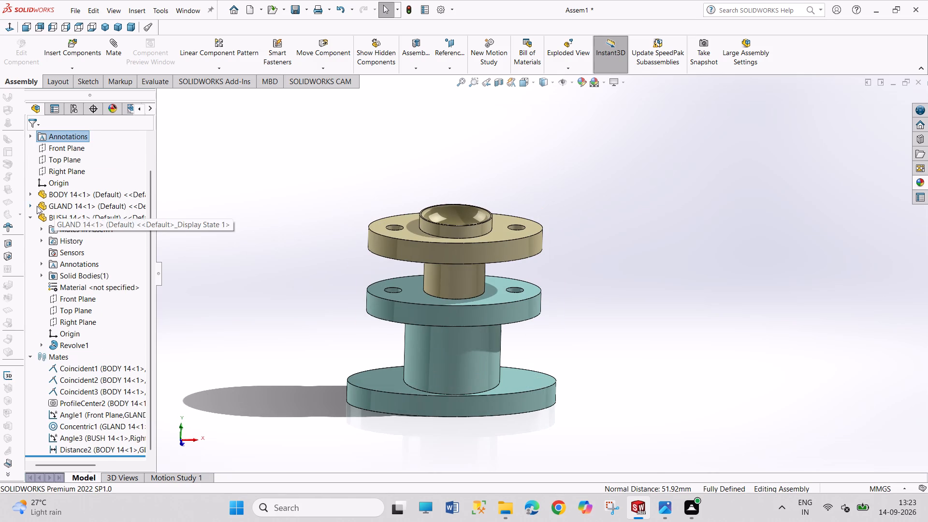
pyautogui.scroll(2, 37, 206)
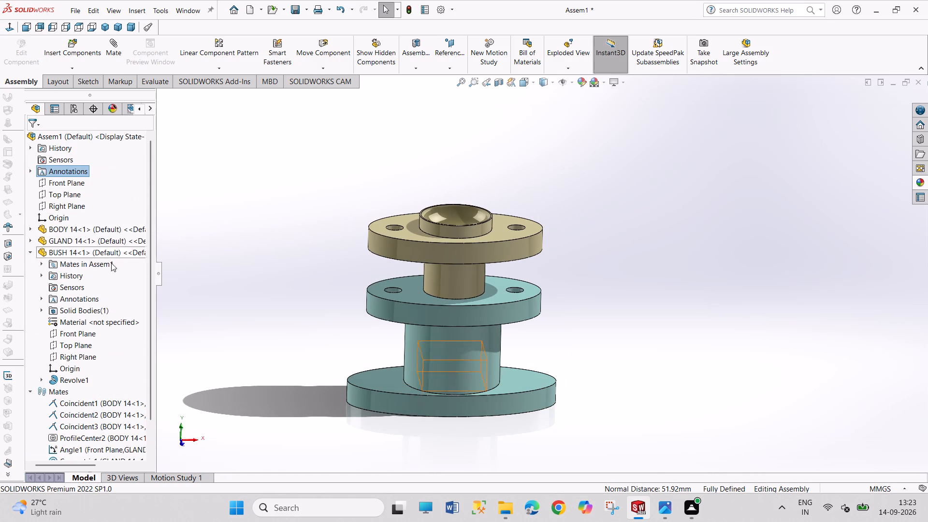
pyautogui.click(31, 252)
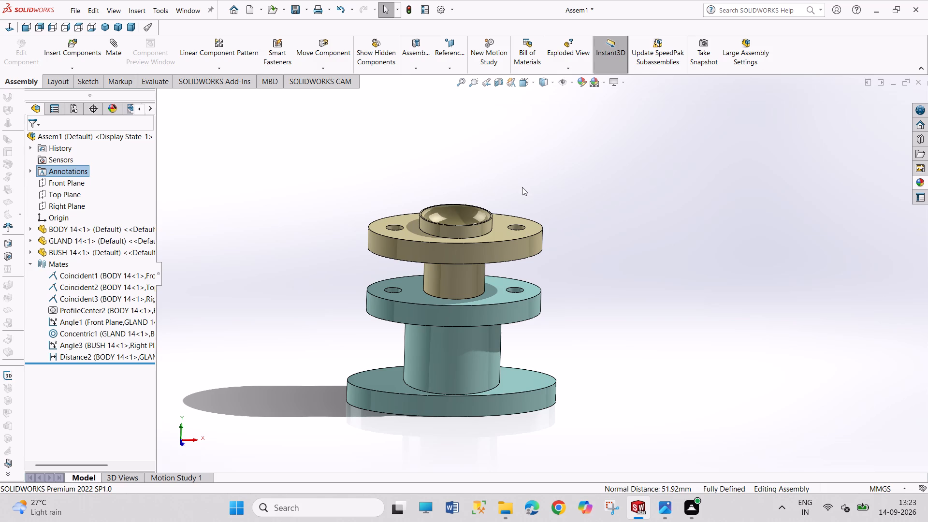
pyautogui.moveTo(517, 188); pyautogui.dragTo(495, 188, button='middle')
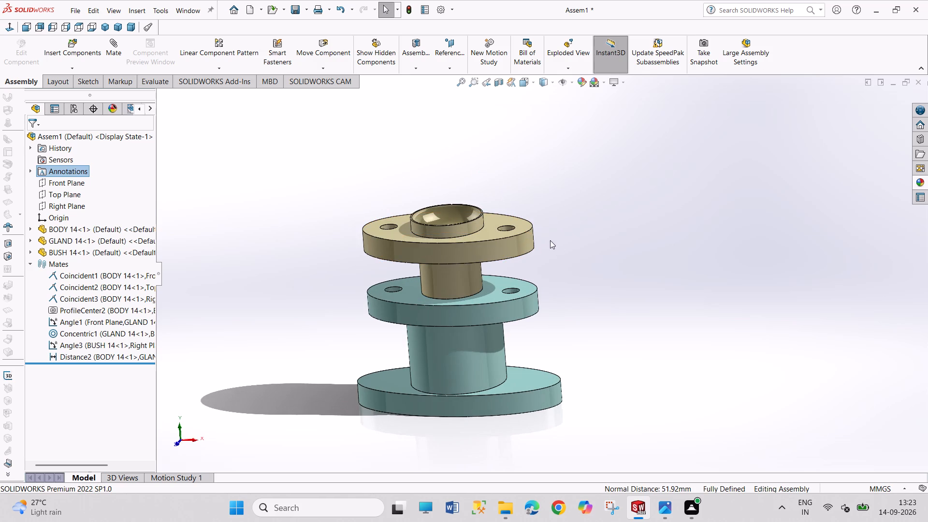
pyautogui.moveTo(560, 258); pyautogui.dragTo(567, 260, button='middle')
pyautogui.scroll(1, 567, 260)
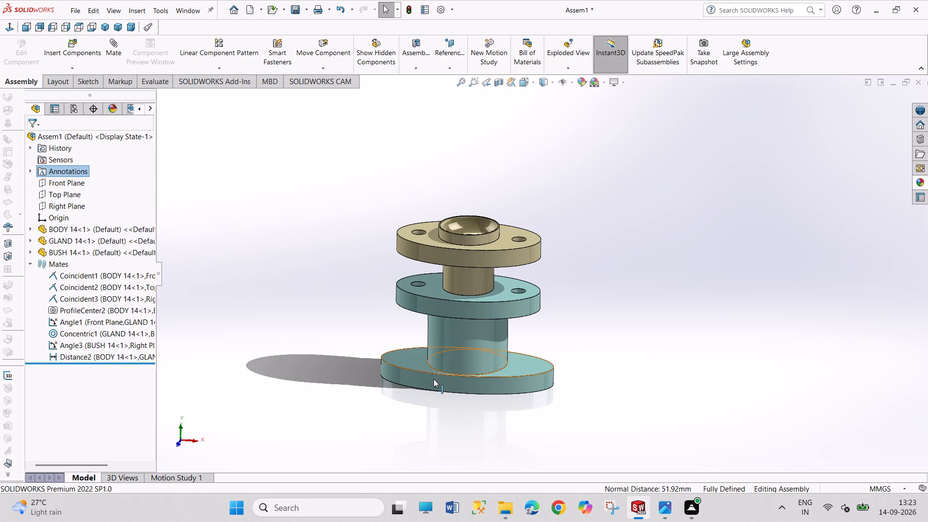
pyautogui.click(79, 43)
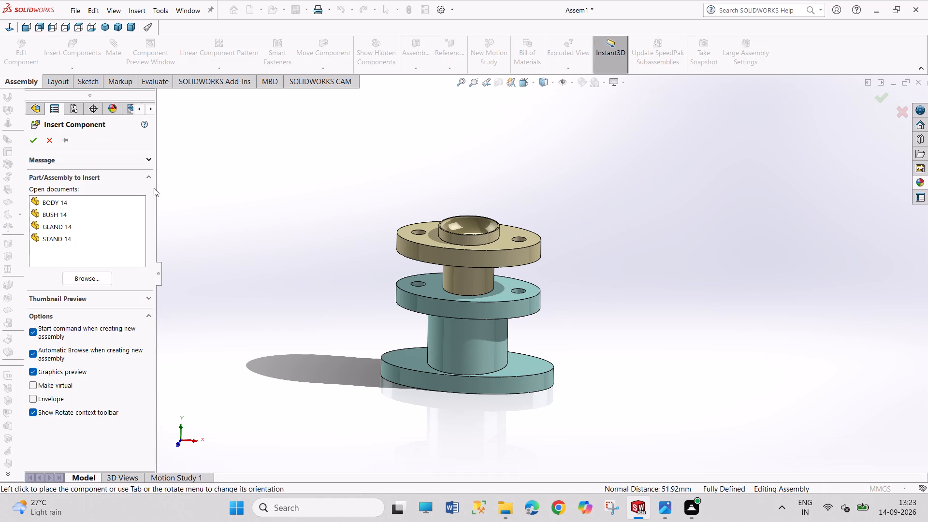
pyautogui.doubleClick(77, 239)
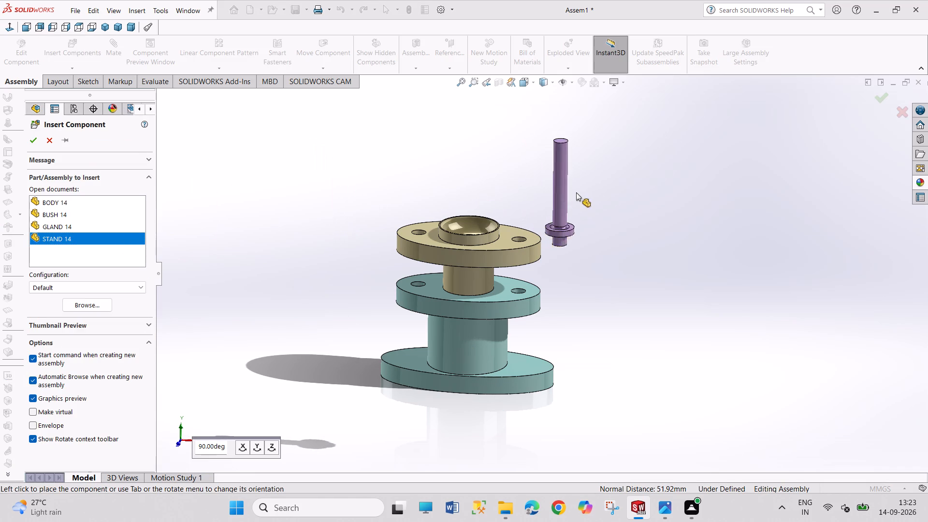
pyautogui.click(616, 186)
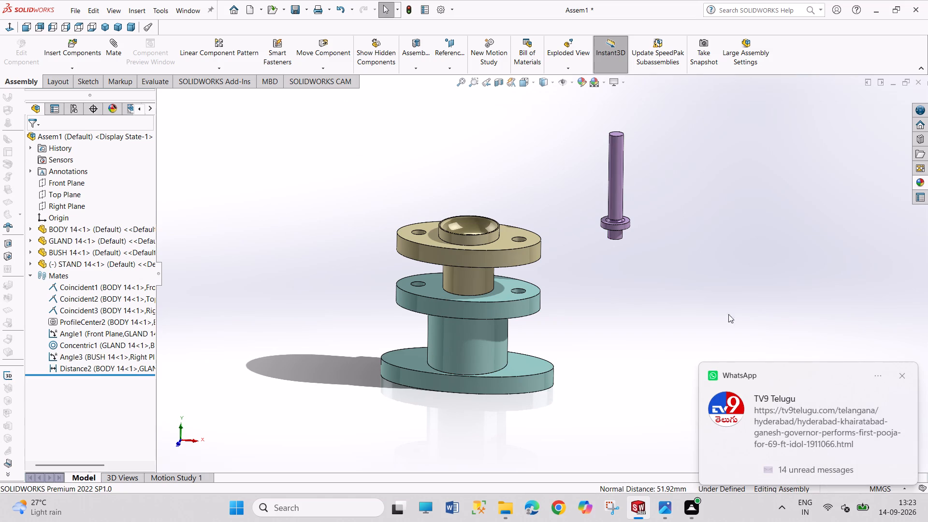
pyautogui.click(904, 375)
# Add a Concentric mate between the circular edge beneath the stand's collar and one bolt hole in the body's upper flange.
pyautogui.scroll(-3, 666, 252)
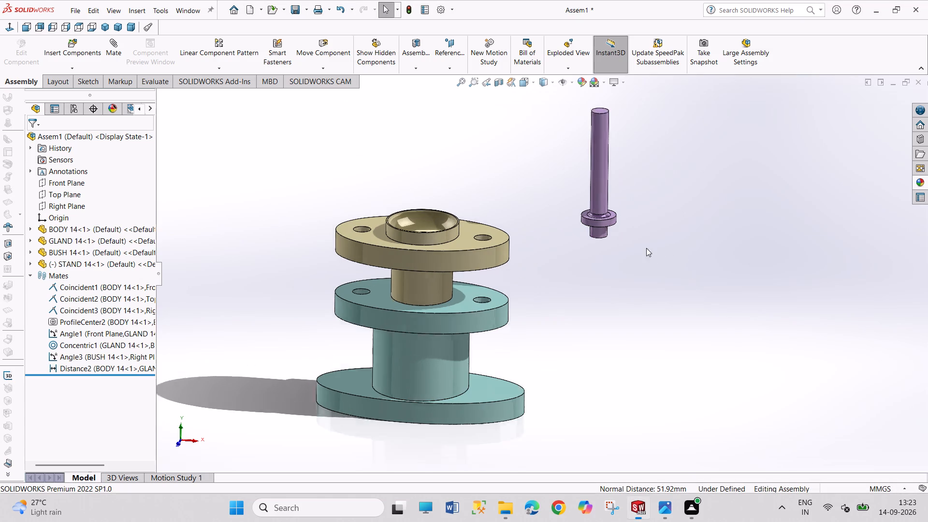
pyautogui.scroll(-1, 646, 248)
pyautogui.scroll(-7, 516, 217)
pyautogui.moveTo(538, 290); pyautogui.dragTo(549, 209, button='middle')
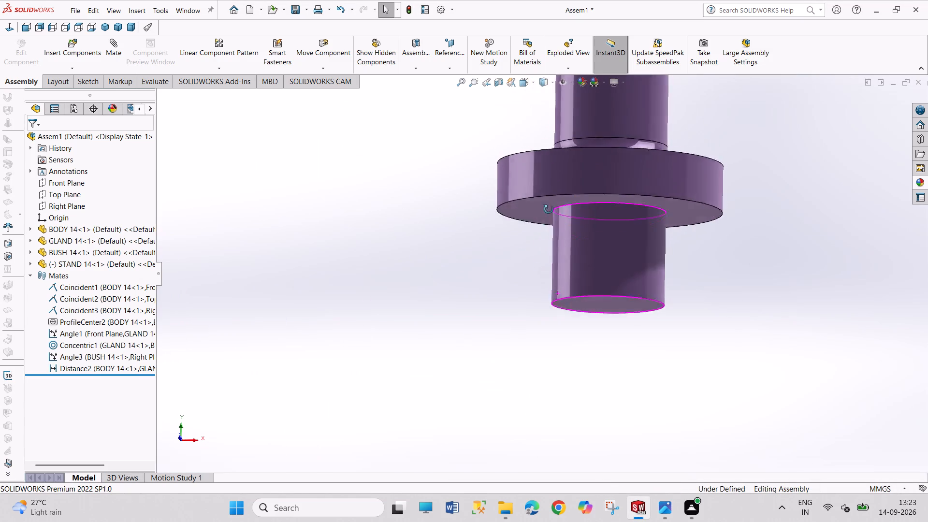
pyautogui.moveTo(549, 209); pyautogui.dragTo(553, 186, button='middle')
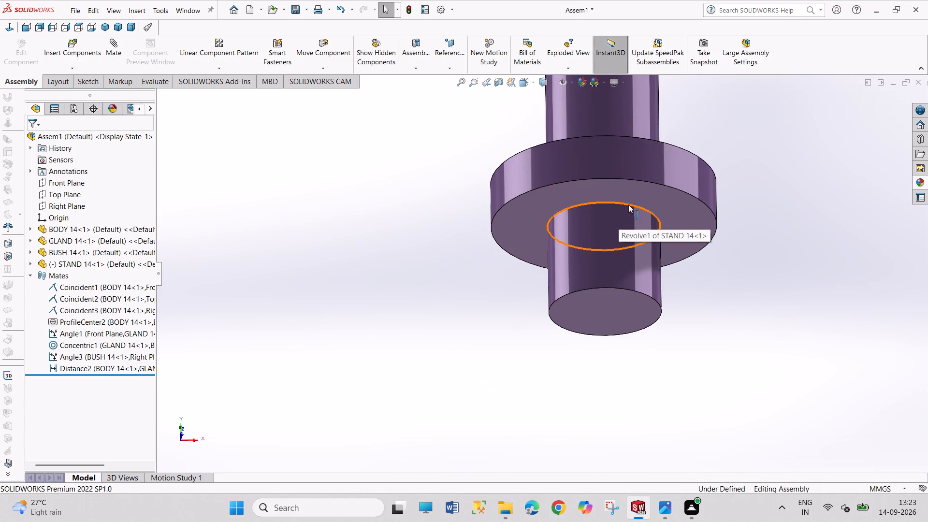
pyautogui.click(630, 206)
pyautogui.scroll(9, 446, 279)
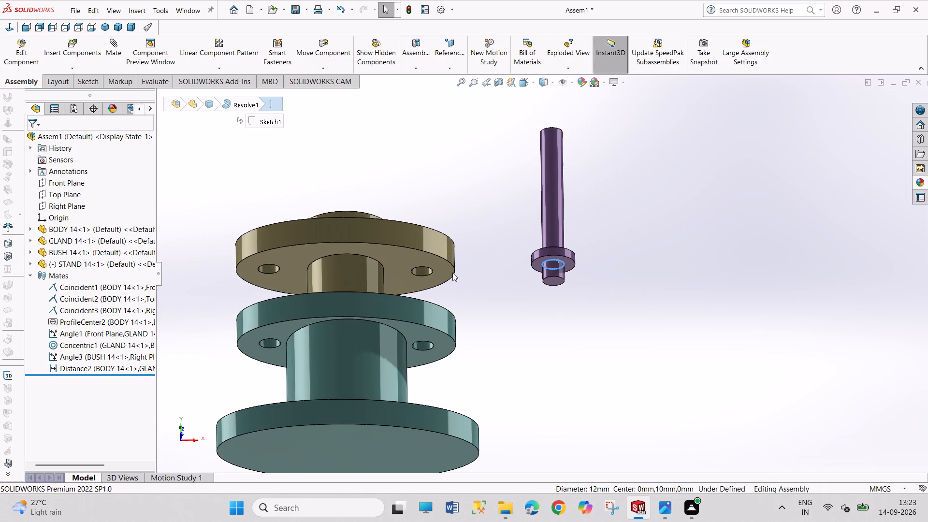
pyautogui.moveTo(452, 273); pyautogui.dragTo(436, 354, button='middle')
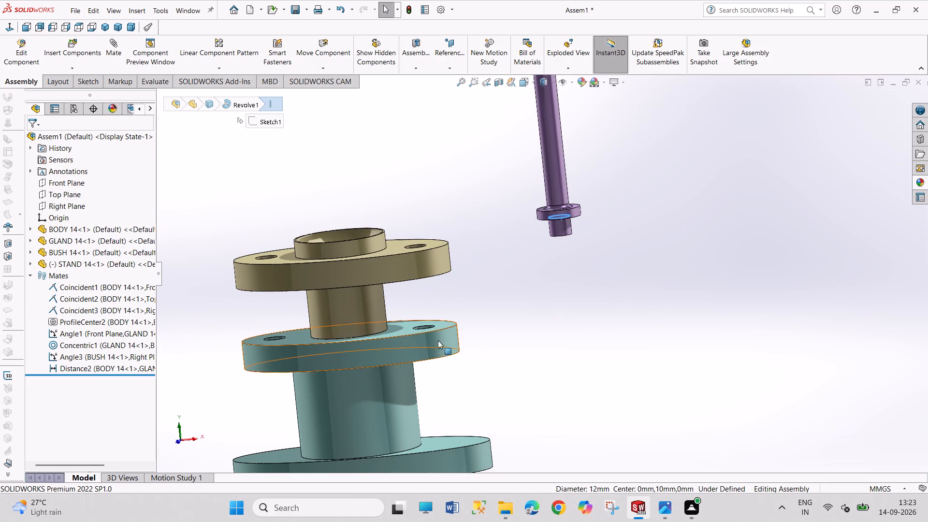
pyautogui.keyDown('ctrl'); pyautogui.click(433, 327); pyautogui.keyUp('ctrl')
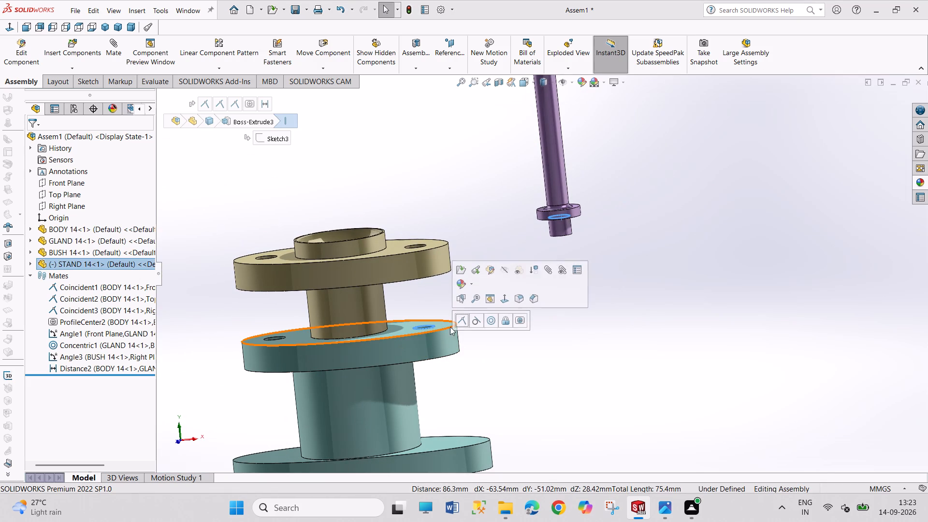
pyautogui.click(493, 316)
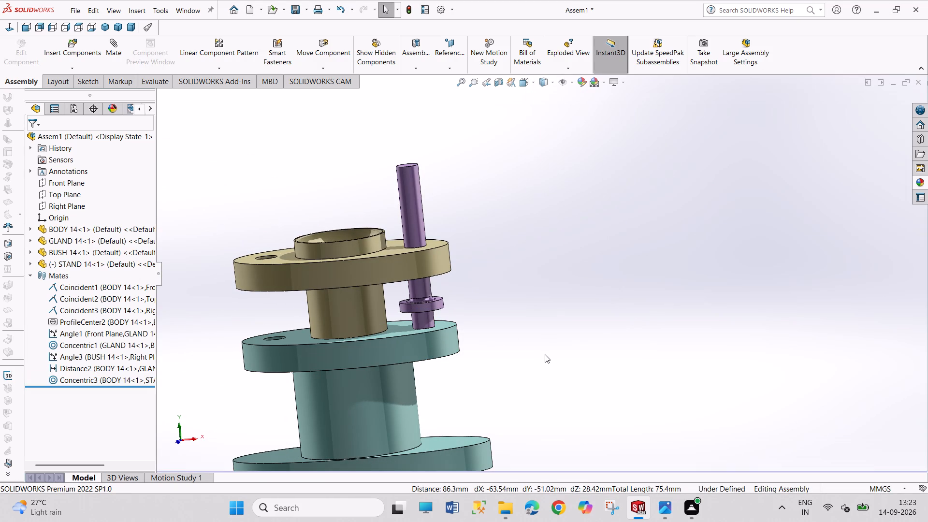
# Add a Coincident mate between the top face of the body's upper flange and the underside of the stand's collar.
pyautogui.scroll(-2, 464, 317)
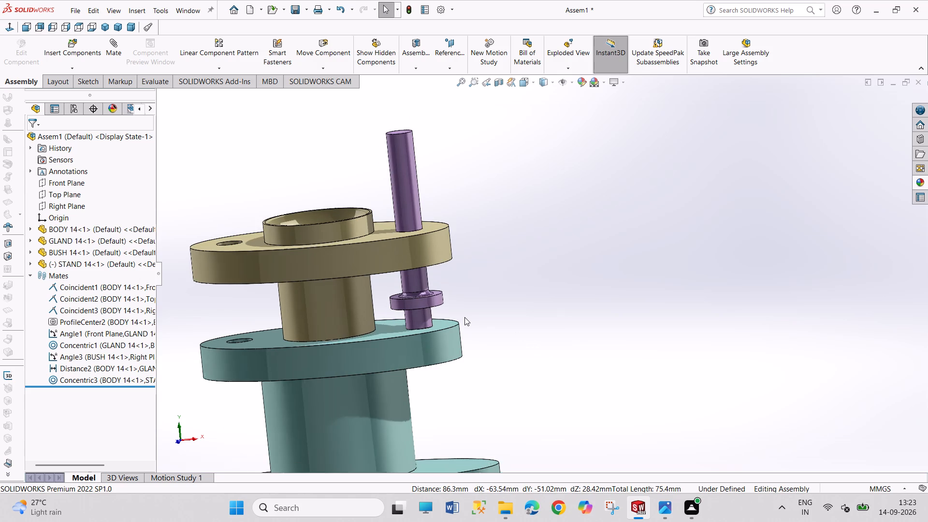
pyautogui.click(449, 323)
pyautogui.moveTo(480, 327); pyautogui.dragTo(466, 300, button='middle')
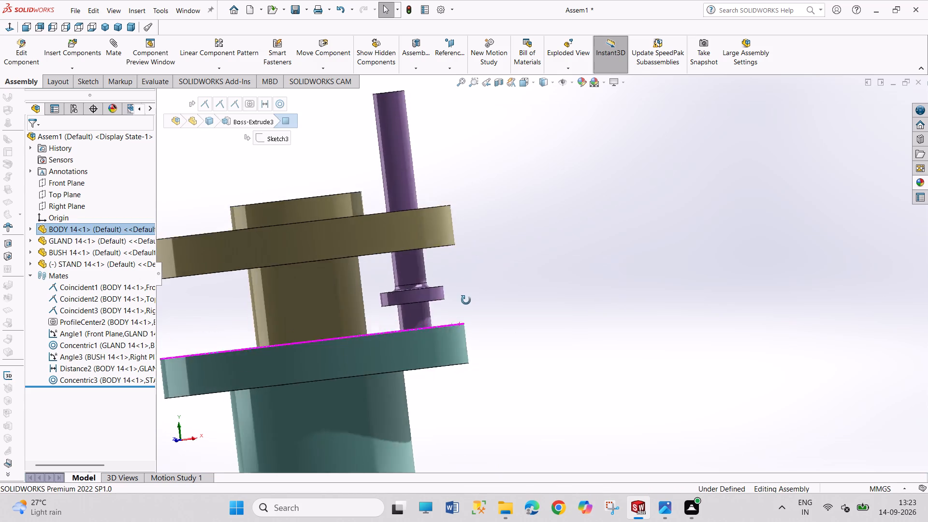
pyautogui.moveTo(466, 300); pyautogui.dragTo(451, 268, button='middle')
pyautogui.keyDown('ctrl'); pyautogui.click(441, 308); pyautogui.keyUp('ctrl')
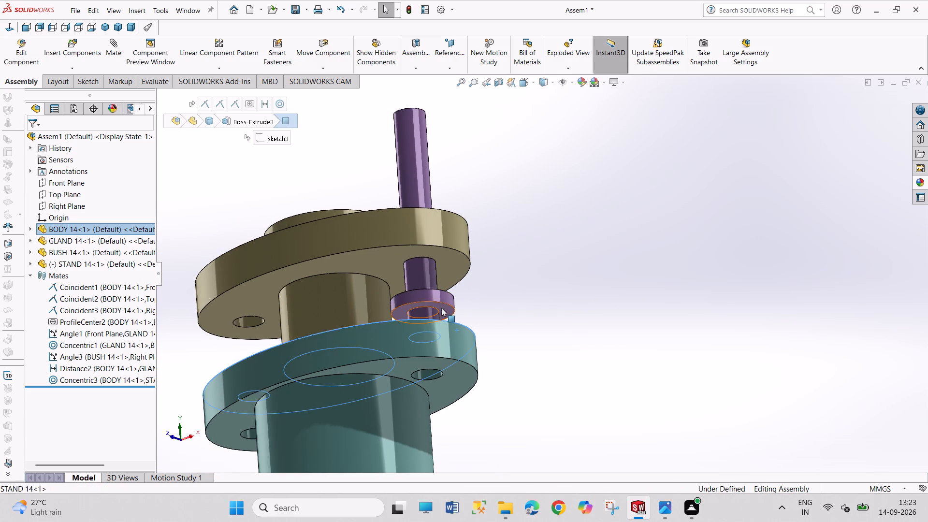
pyautogui.click(468, 301)
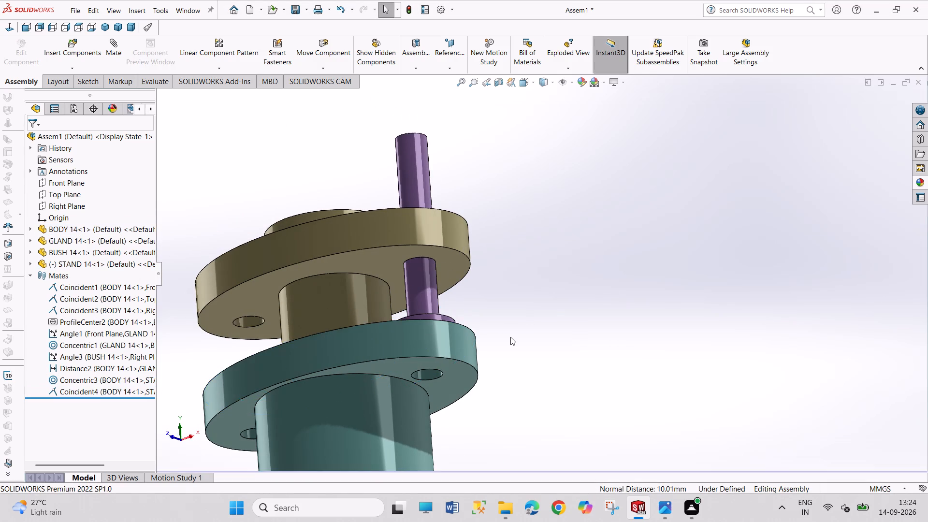
# Add a 0° Angle mate between the stand's Front Plane and the assembly's Front Plane.
pyautogui.moveTo(510, 337); pyautogui.dragTo(552, 409, button='middle')
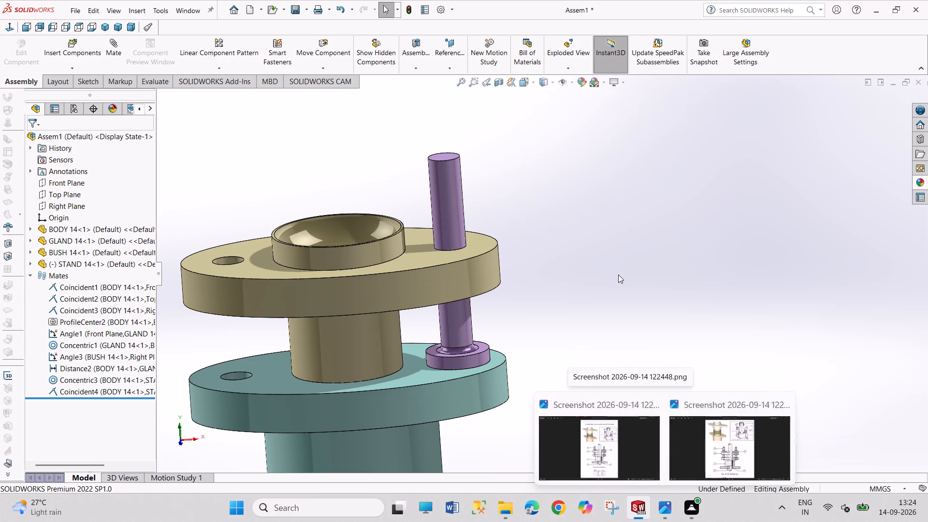
pyautogui.moveTo(580, 329); pyautogui.dragTo(559, 294, button='middle')
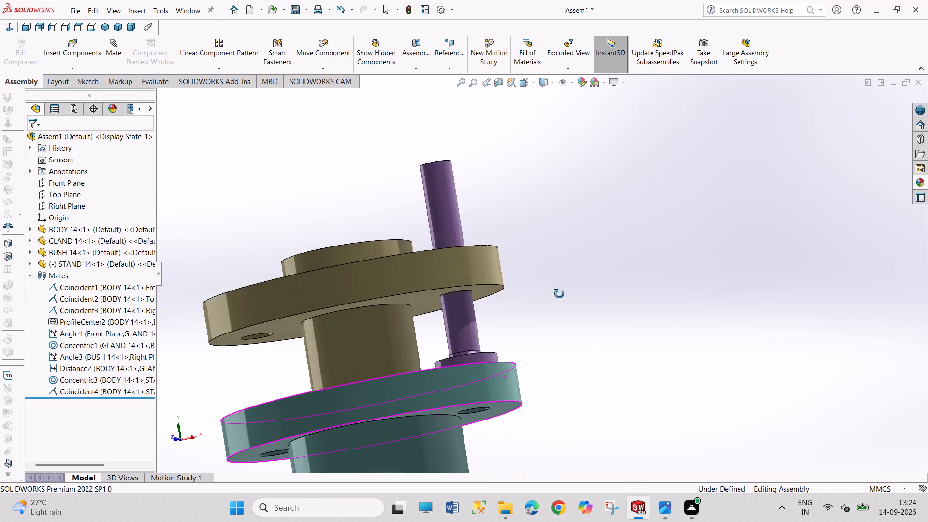
pyautogui.moveTo(559, 294); pyautogui.dragTo(570, 324, button='middle')
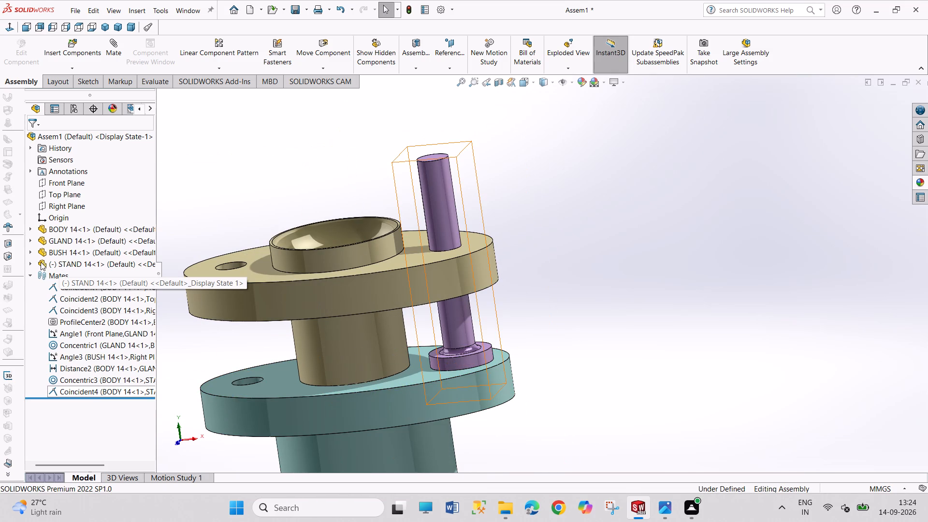
pyautogui.click(30, 264)
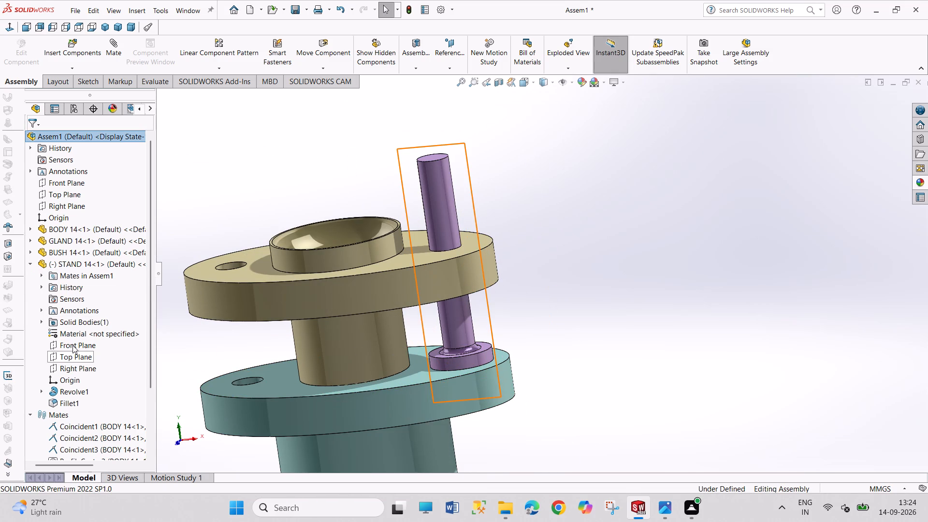
pyautogui.click(72, 345)
pyautogui.keyDown('ctrl'); pyautogui.click(65, 183); pyautogui.keyUp('ctrl')
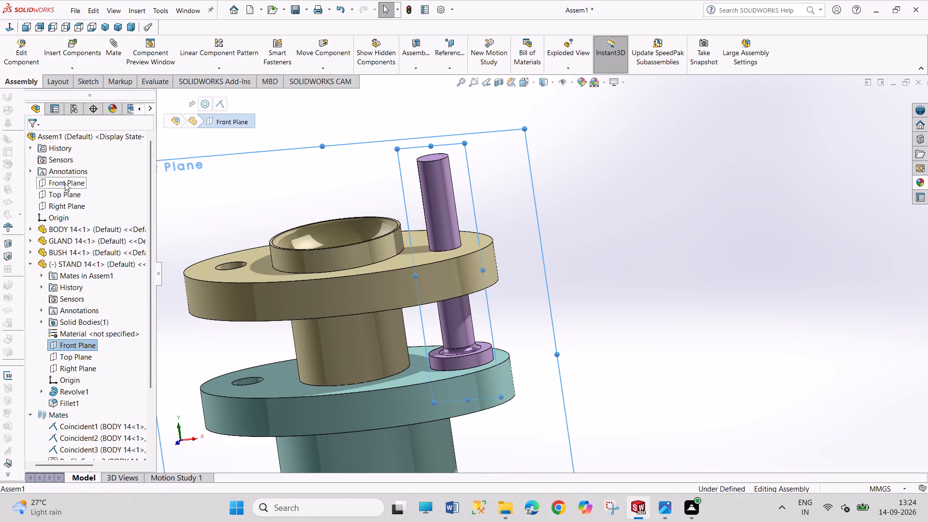
pyautogui.click(168, 190)
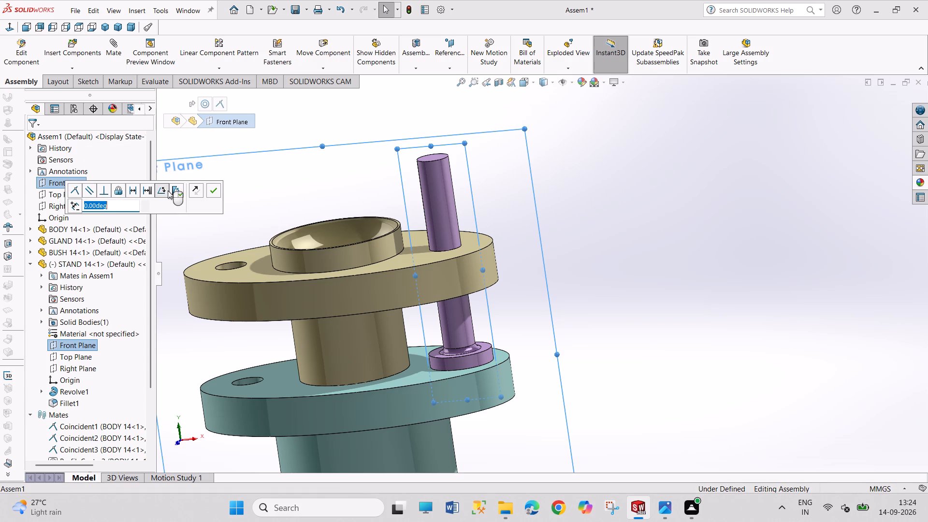
pyautogui.click(213, 187)
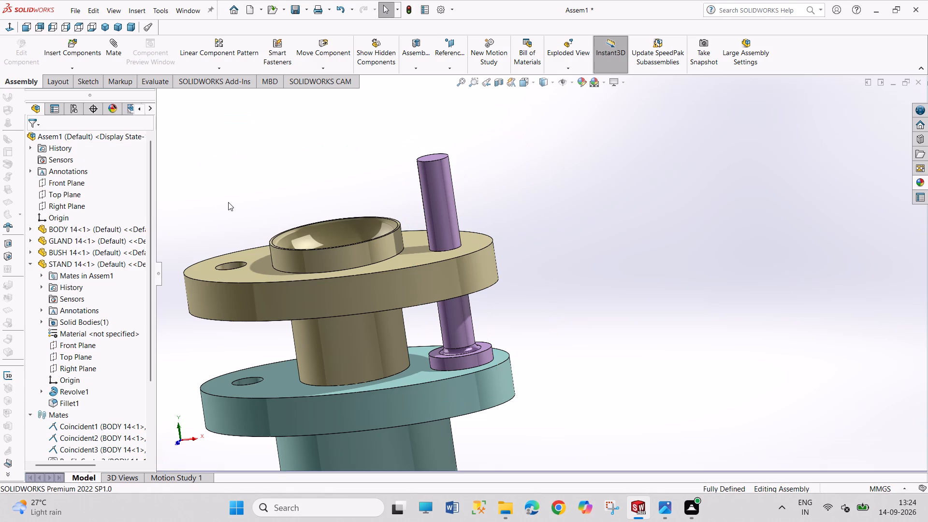
# Create a second STAND 14 instance by copying the mated stand into free space on the opposite side of the body.
pyautogui.moveTo(229, 202); pyautogui.dragTo(259, 200, button='middle')
pyautogui.scroll(-3, 296, 207)
pyautogui.scroll(6, 296, 207)
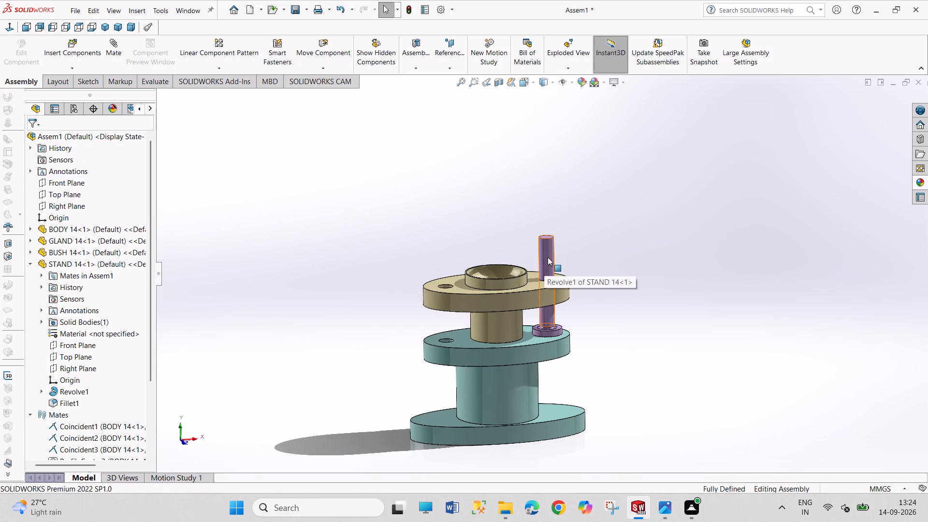
pyautogui.keyDown('shift'); pyautogui.moveTo(548, 257); pyautogui.dragTo(335, 298); pyautogui.keyUp('shift')
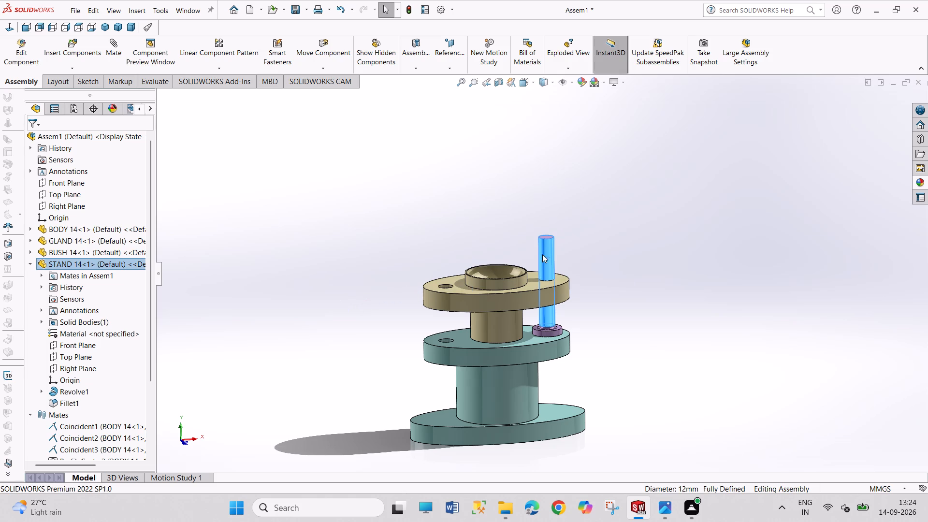
pyautogui.click(608, 255)
pyautogui.keyDown('ctrl'); pyautogui.moveTo(548, 253); pyautogui.dragTo(493, 262); pyautogui.keyUp('ctrl')
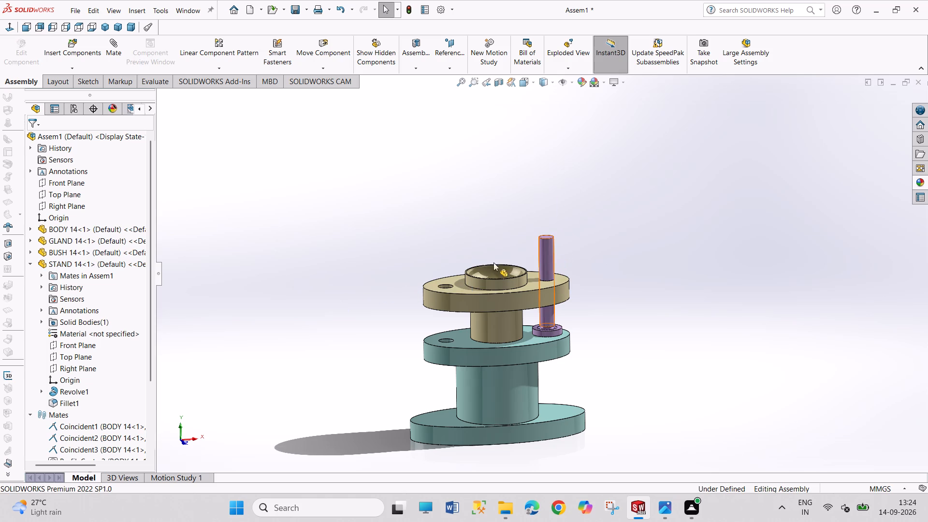
pyautogui.keyDown('ctrl'); pyautogui.moveTo(493, 262); pyautogui.dragTo(359, 291); pyautogui.keyUp('ctrl')
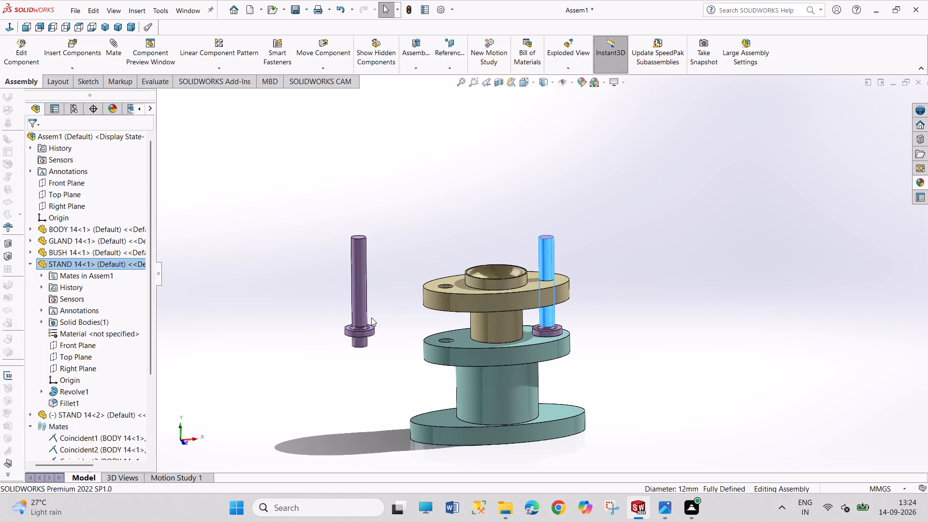
# Add a Concentric mate between the second stand's bottom circular edge and the empty bolt hole in the body's upper flange.
pyautogui.scroll(-3, 410, 363)
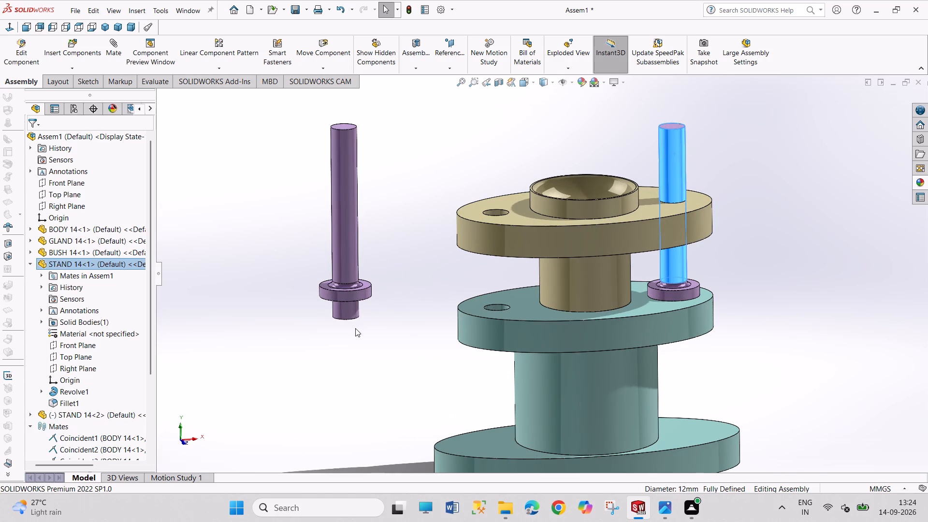
pyautogui.click(355, 319)
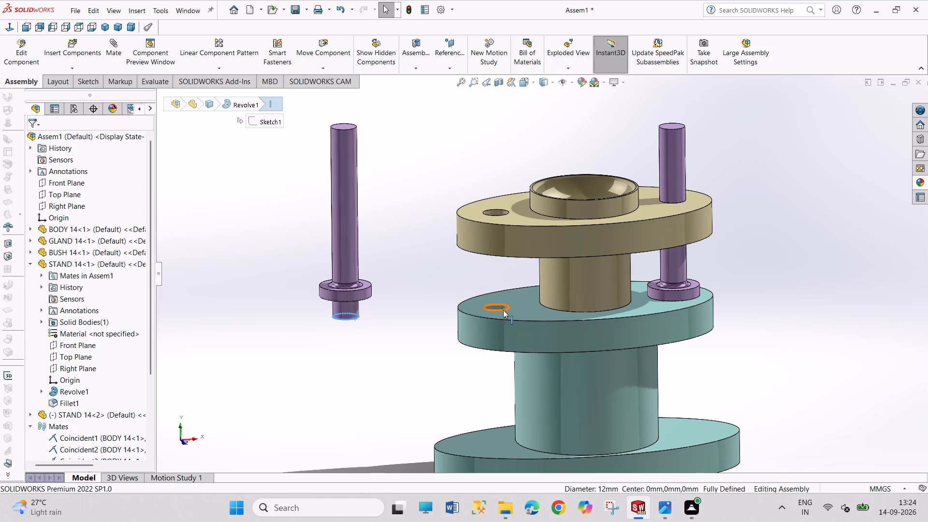
pyautogui.click(393, 363)
pyautogui.keyDown('ctrl'); pyautogui.moveTo(356, 319); pyautogui.dragTo(360, 319); pyautogui.keyUp('ctrl')
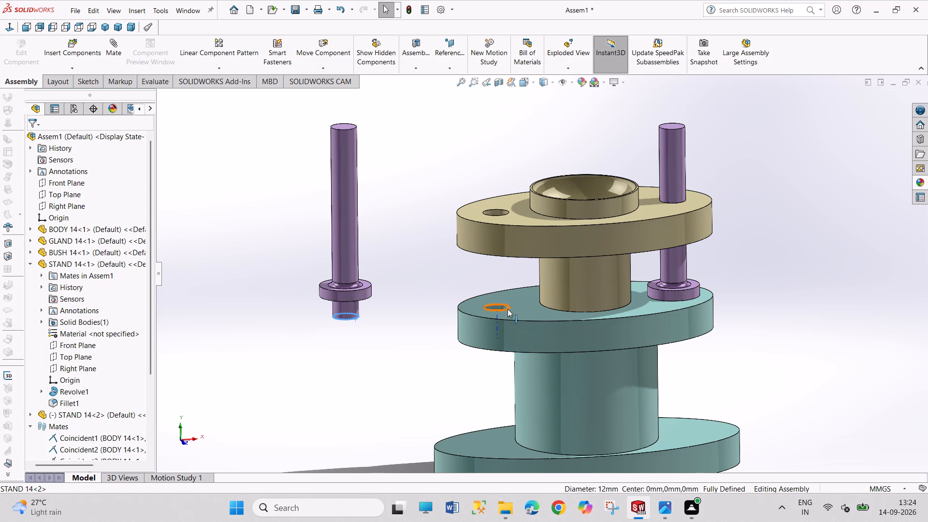
pyautogui.keyDown('ctrl'); pyautogui.click(507, 309); pyautogui.keyUp('ctrl')
pyautogui.click(564, 302)
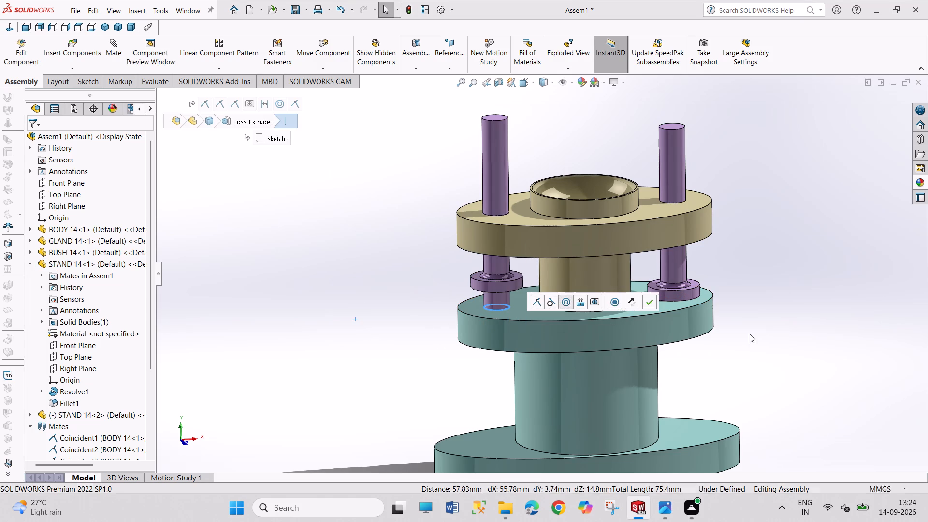
pyautogui.moveTo(760, 336); pyautogui.dragTo(786, 383)
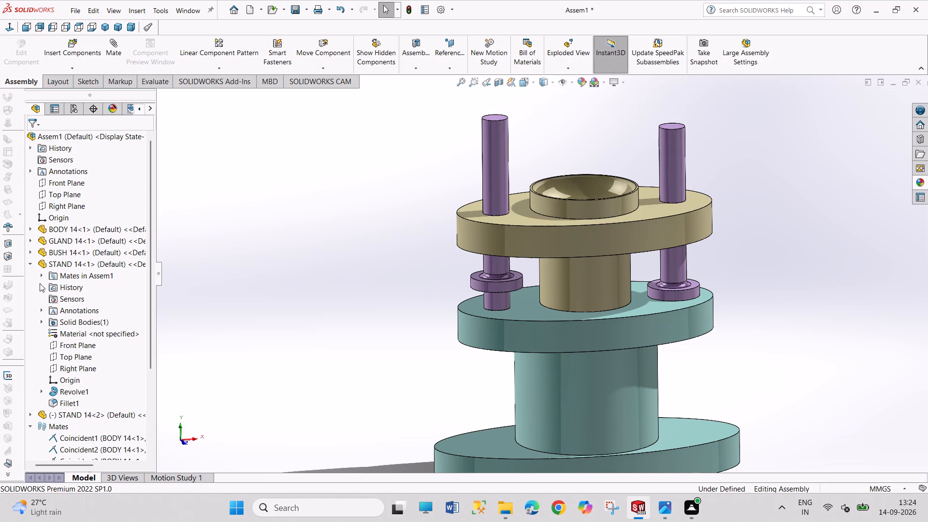
# Add an Angle mate between the second stand's Front Plane and the assembly's Front Plane.
pyautogui.click(29, 263)
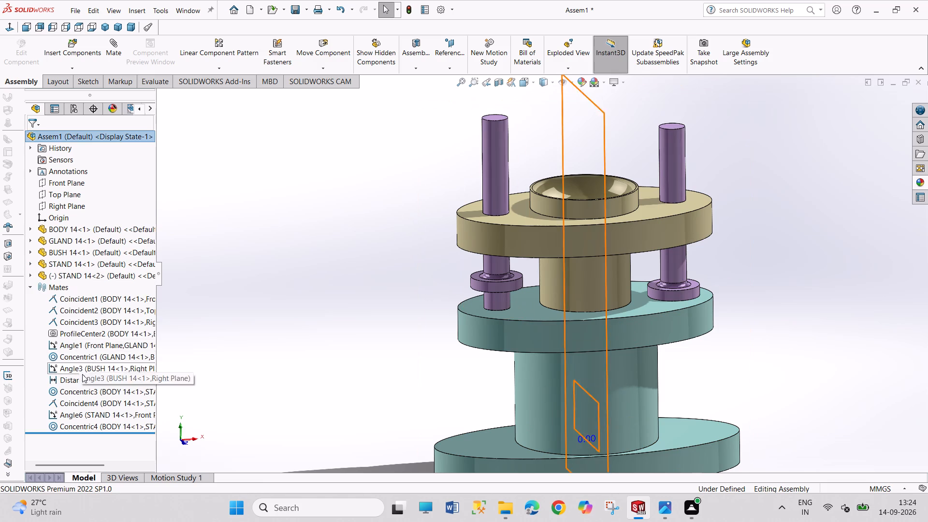
pyautogui.click(32, 275)
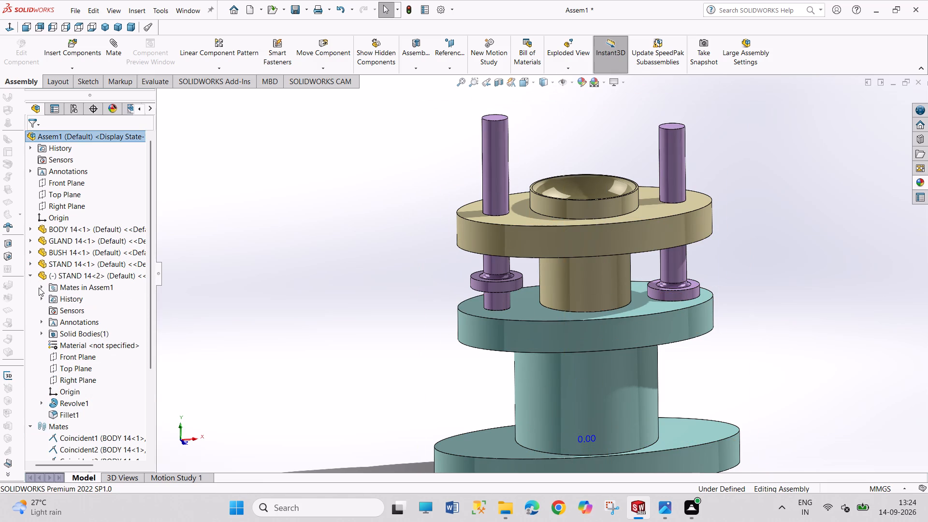
pyautogui.click(69, 356)
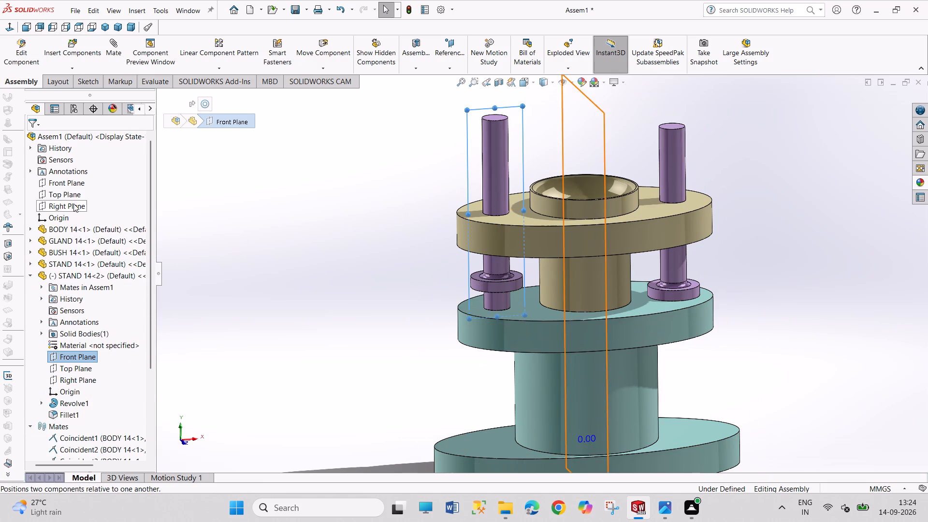
pyautogui.keyDown('ctrl'); pyautogui.click(73, 182); pyautogui.keyUp('ctrl')
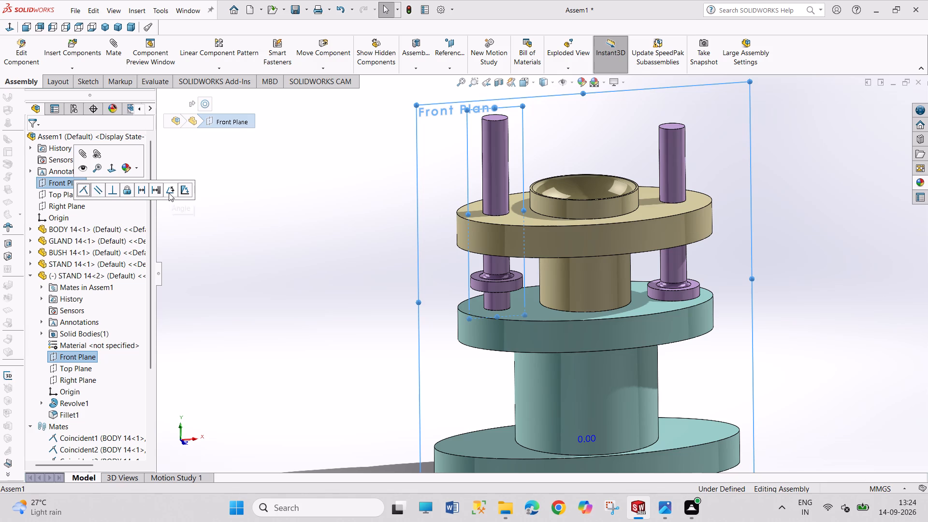
pyautogui.click(168, 192)
pyautogui.click(225, 187)
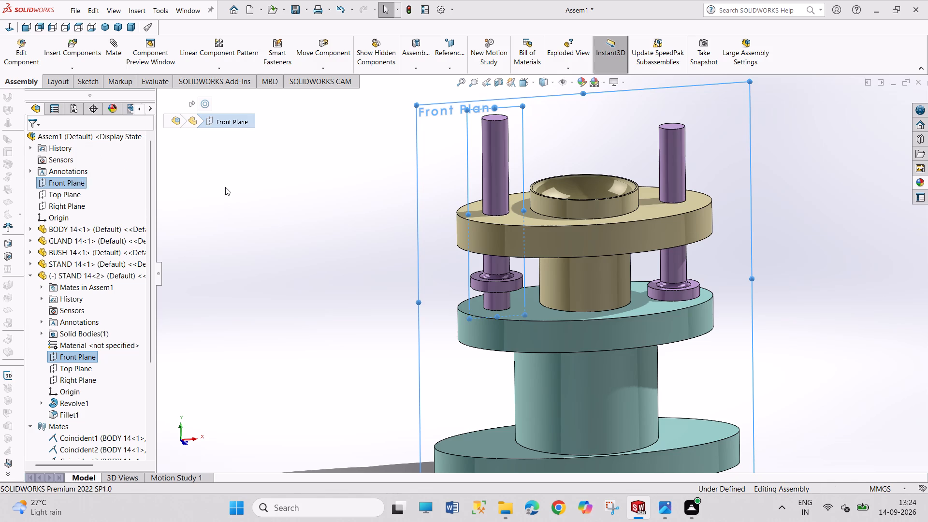
# Add a Coincident mate between the top face of the body's upper flange and the underside of the second stand's collar.
pyautogui.click(514, 308)
pyautogui.moveTo(377, 338); pyautogui.dragTo(368, 247, button='middle')
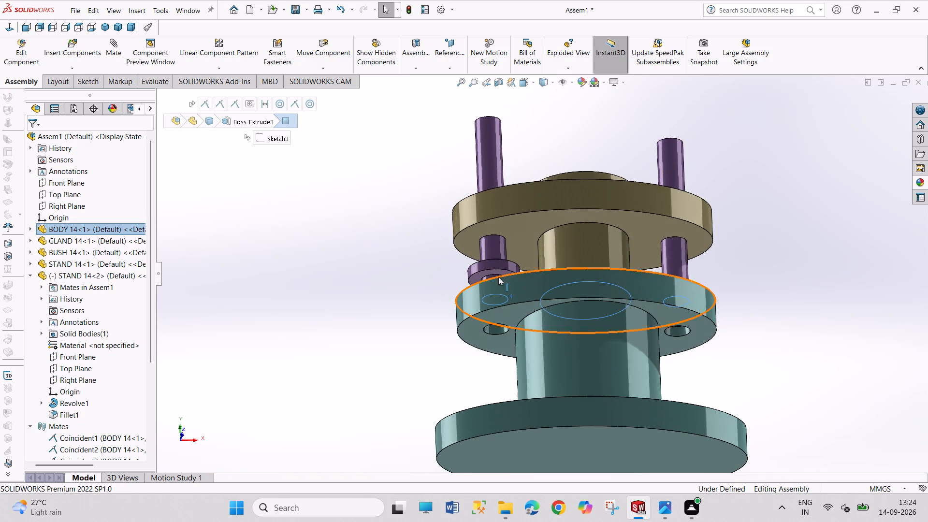
pyautogui.scroll(-4, 500, 277)
pyautogui.keyDown('ctrl'); pyautogui.click(478, 265); pyautogui.keyUp('ctrl')
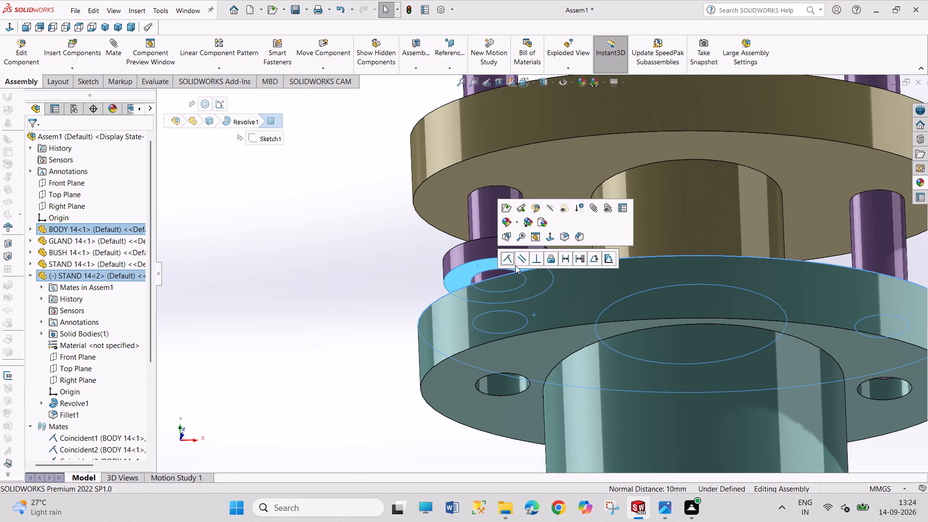
pyautogui.click(503, 253)
pyautogui.moveTo(340, 275); pyautogui.dragTo(377, 368)
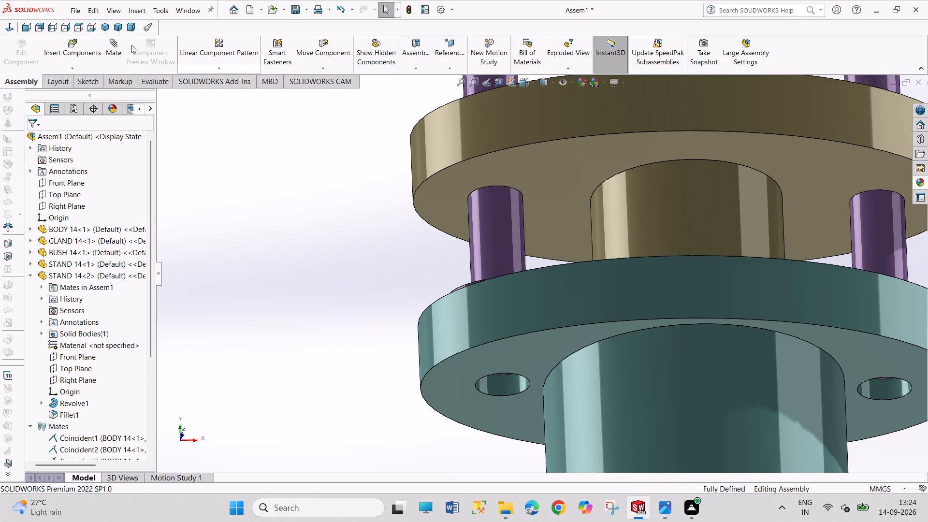
# Examine the assembled body, gland and both stands in isometric and top views, including a close look into the gland bore.
pyautogui.click(106, 26)
pyautogui.moveTo(246, 172); pyautogui.dragTo(300, 277)
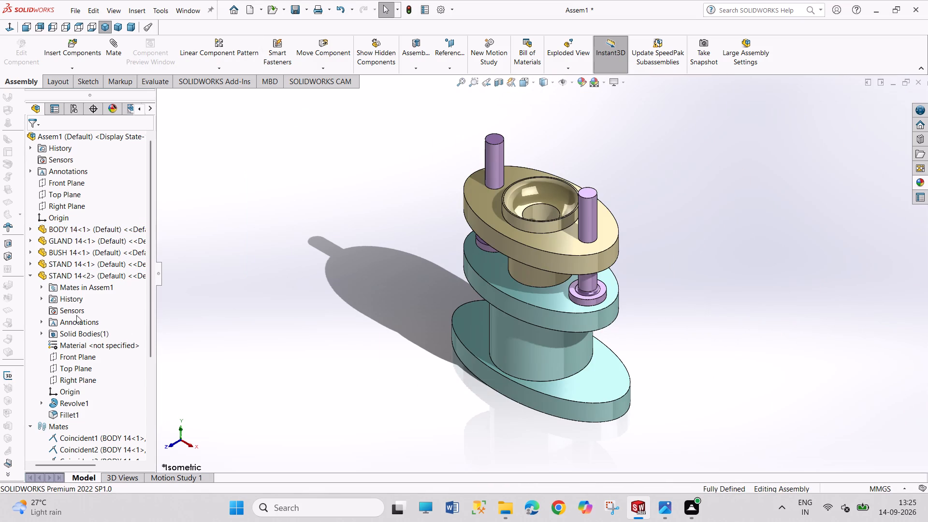
pyautogui.click(34, 275)
pyautogui.moveTo(272, 289); pyautogui.dragTo(314, 338)
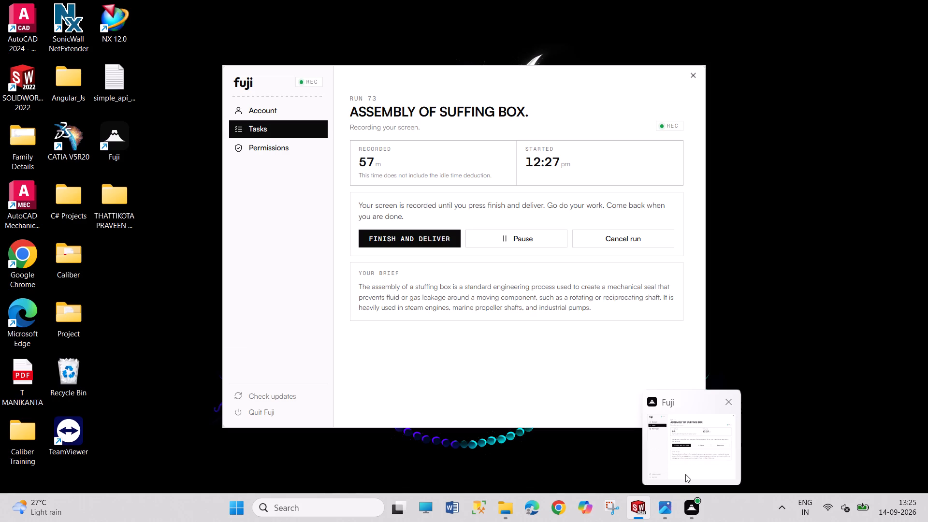
pyautogui.moveTo(763, 191); pyautogui.dragTo(786, 335)
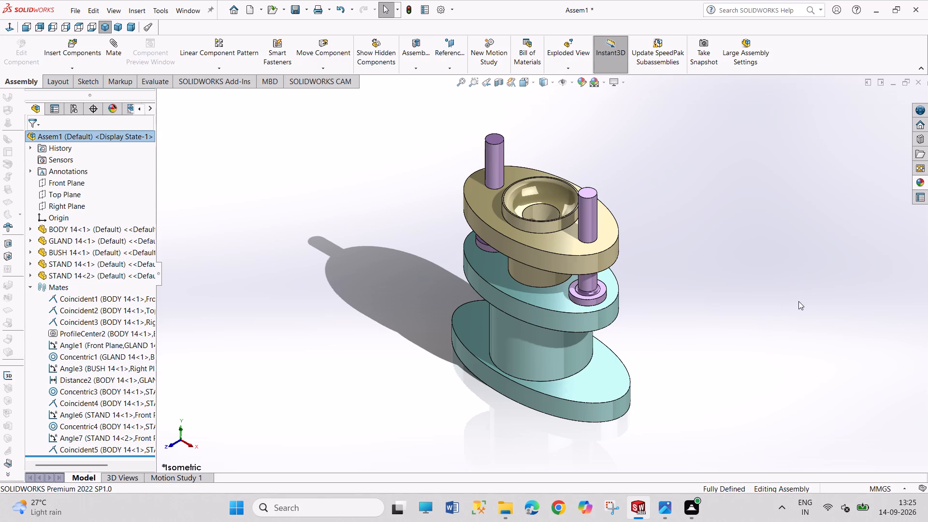
pyautogui.scroll(-2, 647, 216)
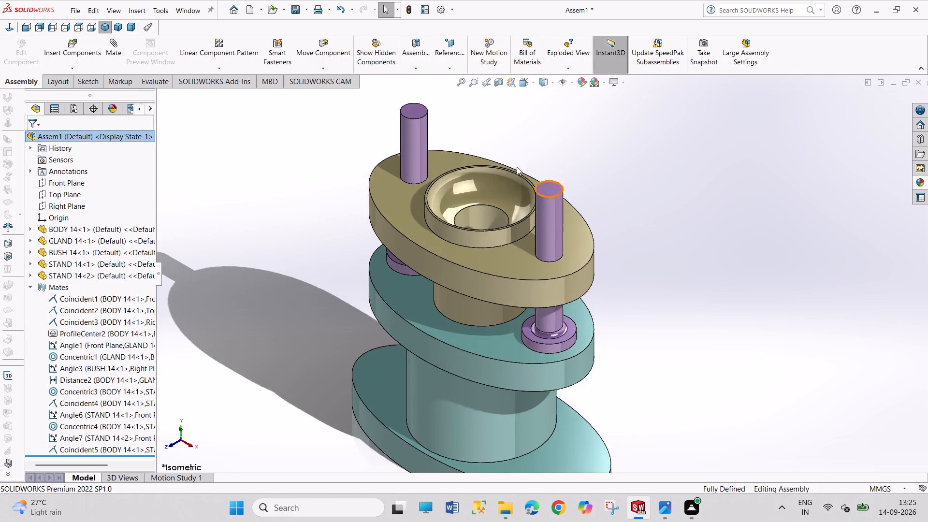
pyautogui.scroll(-5, 514, 167)
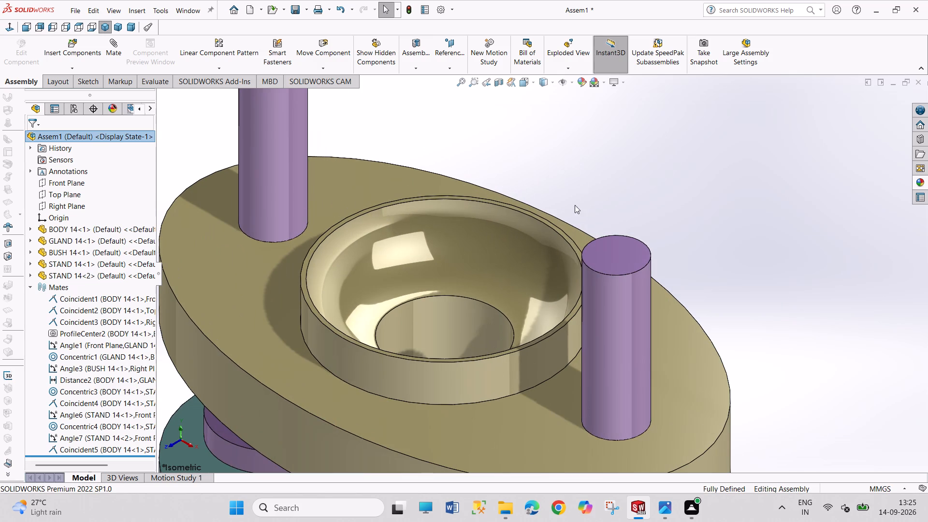
pyautogui.scroll(5, 595, 227)
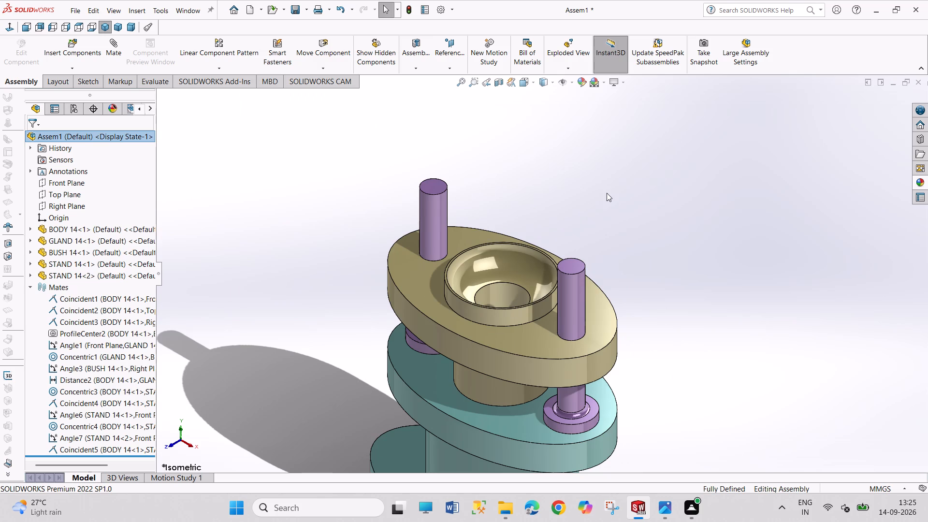
pyautogui.moveTo(607, 193); pyautogui.dragTo(611, 332, button='middle')
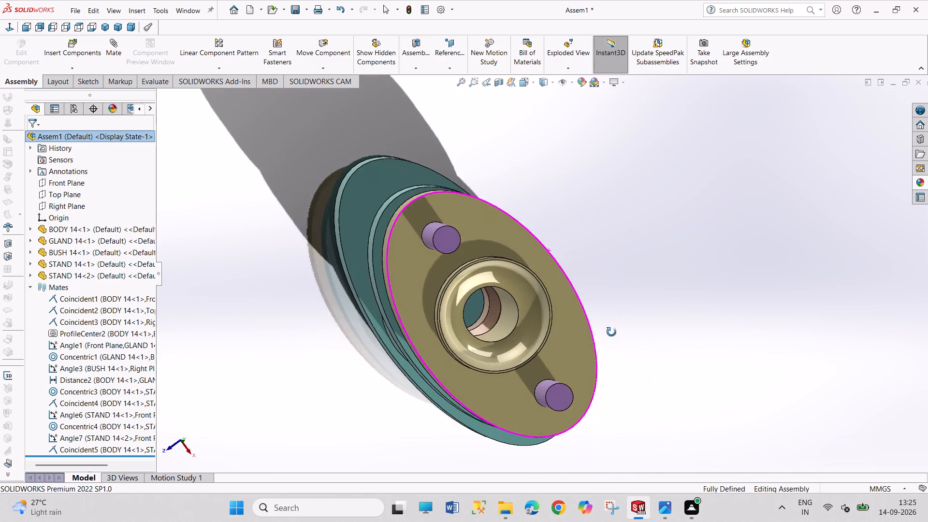
pyautogui.moveTo(611, 332); pyautogui.dragTo(623, 318, button='middle')
pyautogui.scroll(1, 613, 302)
pyautogui.moveTo(623, 319); pyautogui.dragTo(625, 327, button='middle')
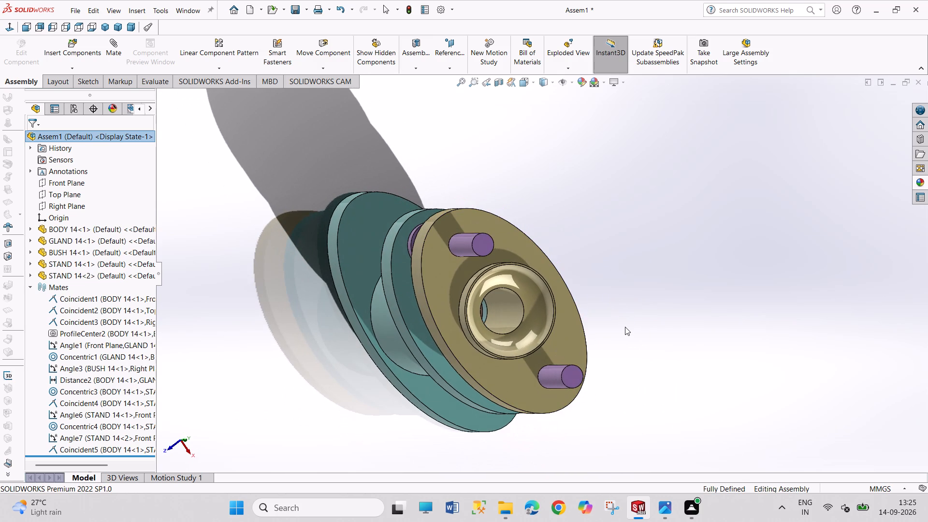
pyautogui.click(108, 25)
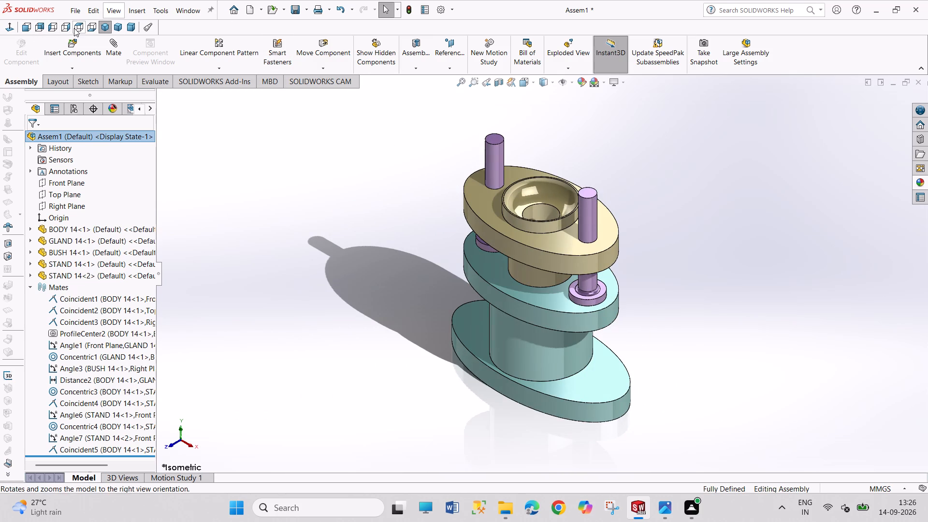
pyautogui.click(77, 28)
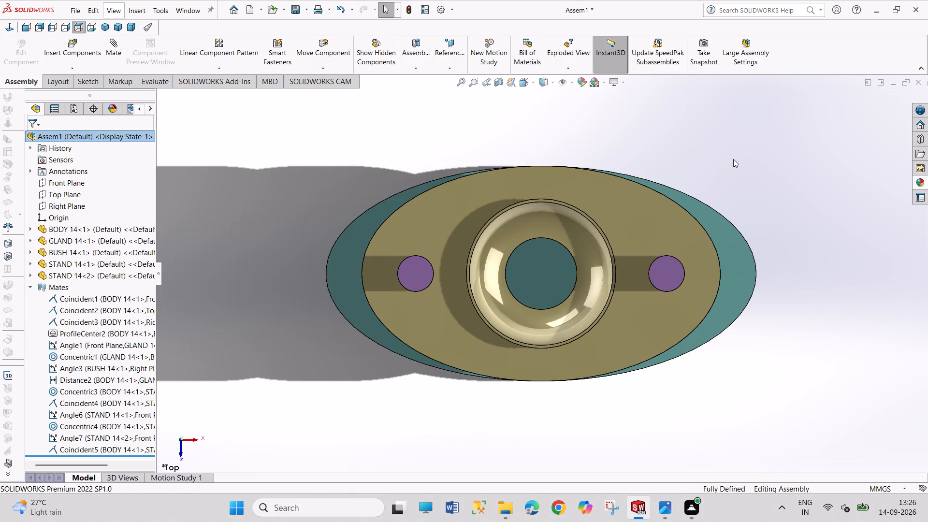
pyautogui.moveTo(688, 152); pyautogui.dragTo(720, 175)
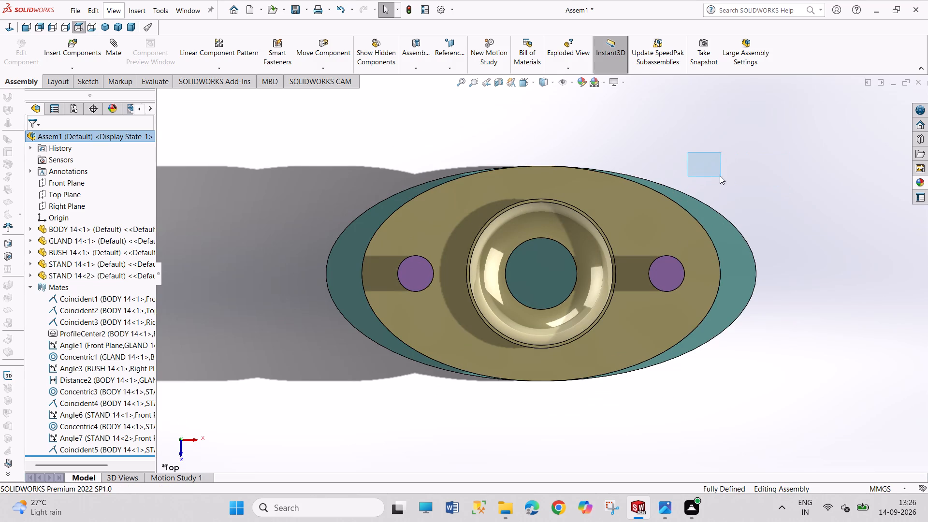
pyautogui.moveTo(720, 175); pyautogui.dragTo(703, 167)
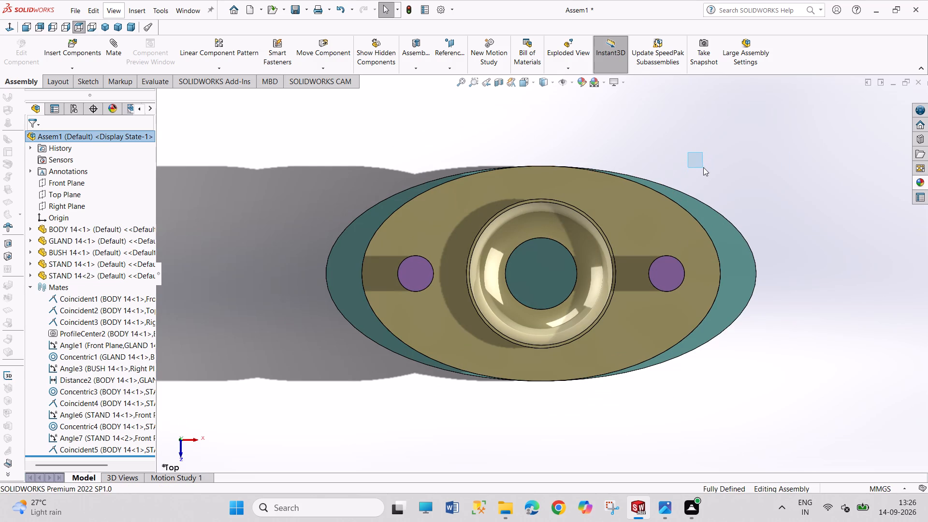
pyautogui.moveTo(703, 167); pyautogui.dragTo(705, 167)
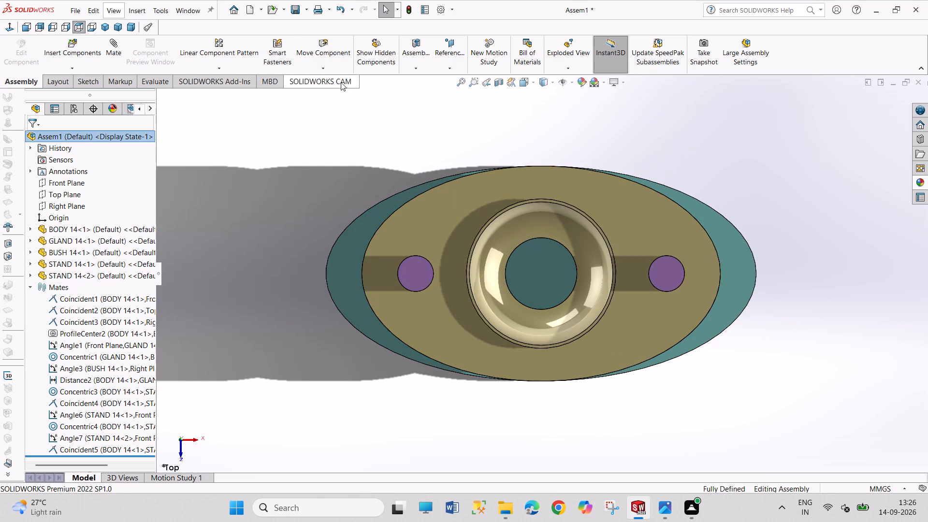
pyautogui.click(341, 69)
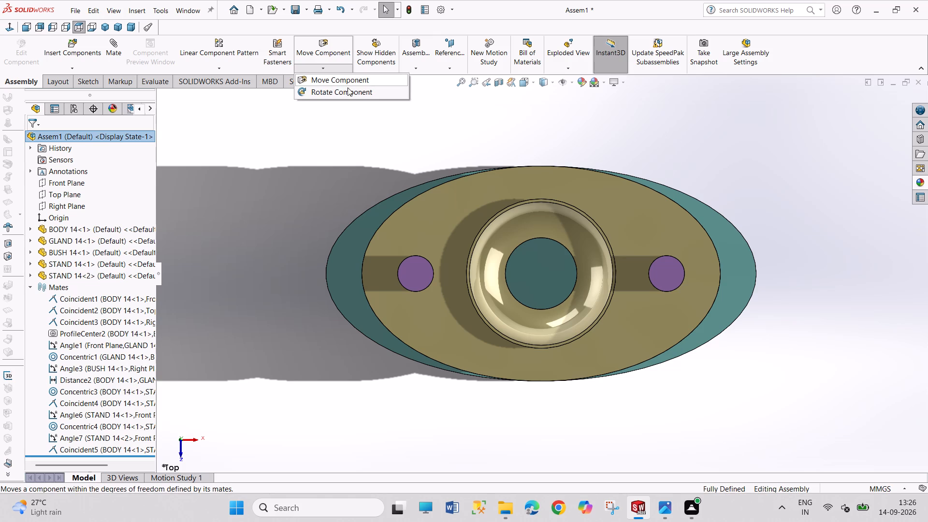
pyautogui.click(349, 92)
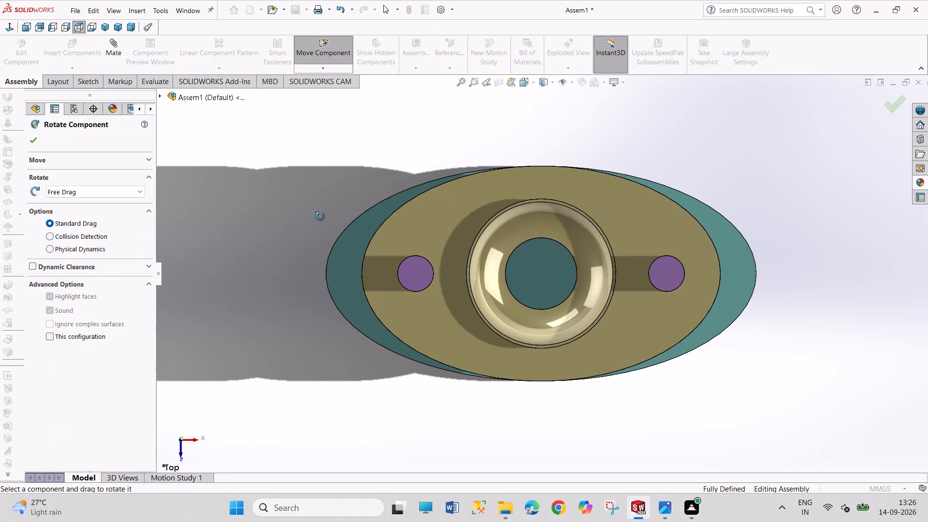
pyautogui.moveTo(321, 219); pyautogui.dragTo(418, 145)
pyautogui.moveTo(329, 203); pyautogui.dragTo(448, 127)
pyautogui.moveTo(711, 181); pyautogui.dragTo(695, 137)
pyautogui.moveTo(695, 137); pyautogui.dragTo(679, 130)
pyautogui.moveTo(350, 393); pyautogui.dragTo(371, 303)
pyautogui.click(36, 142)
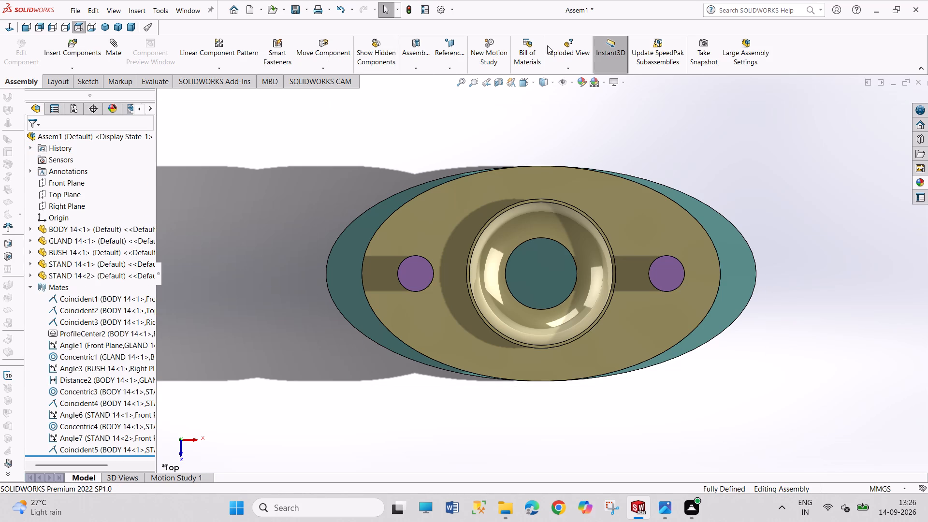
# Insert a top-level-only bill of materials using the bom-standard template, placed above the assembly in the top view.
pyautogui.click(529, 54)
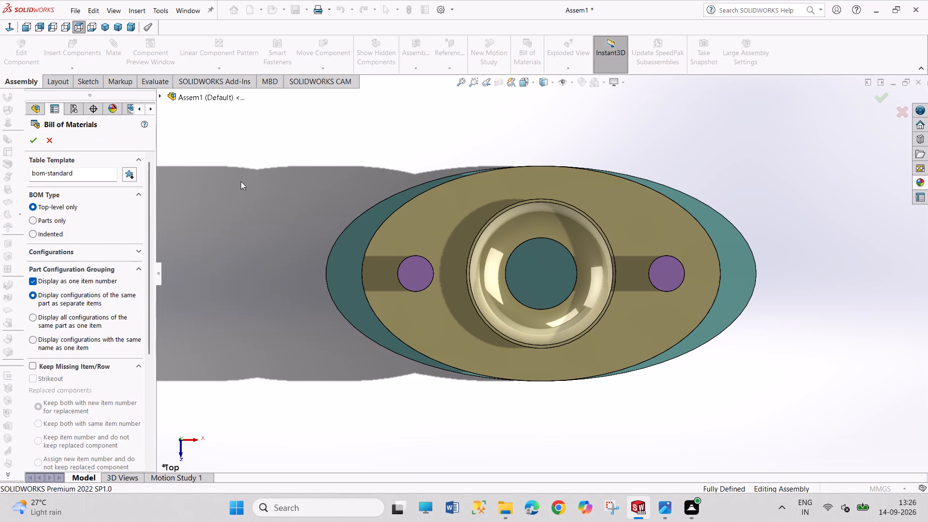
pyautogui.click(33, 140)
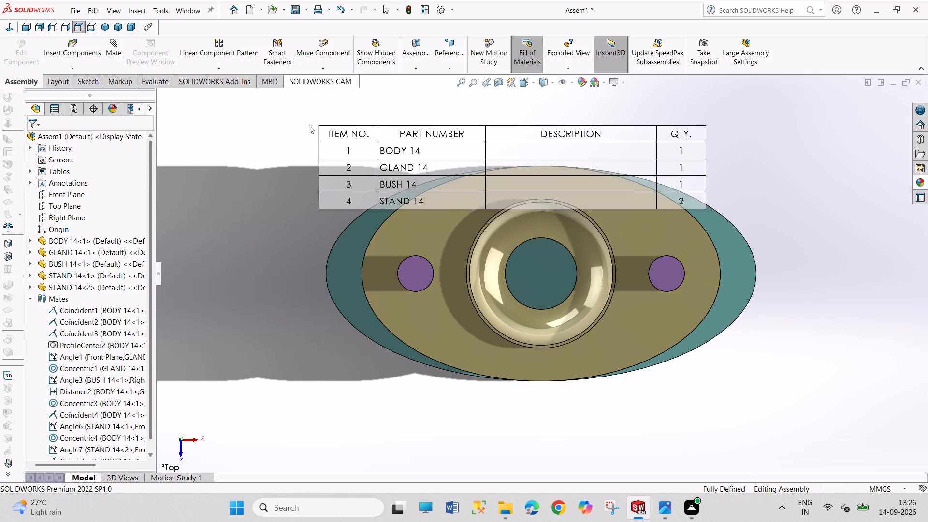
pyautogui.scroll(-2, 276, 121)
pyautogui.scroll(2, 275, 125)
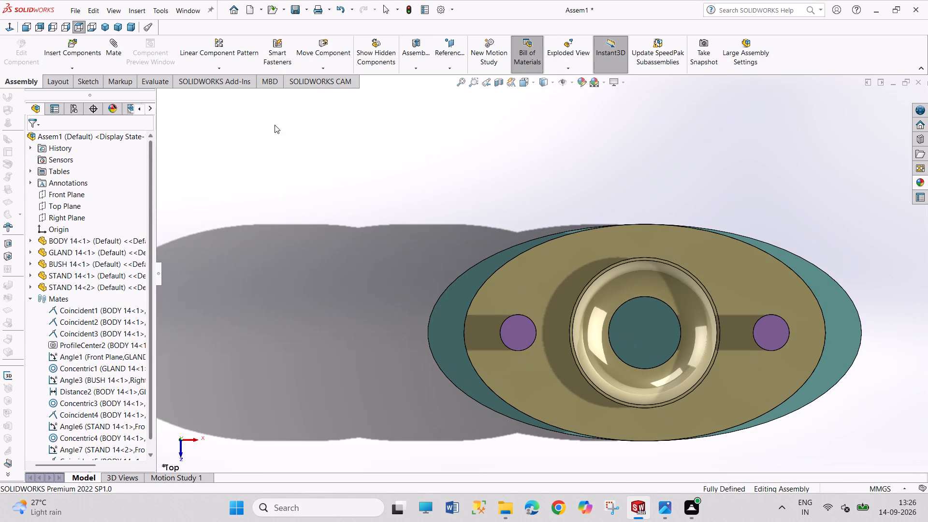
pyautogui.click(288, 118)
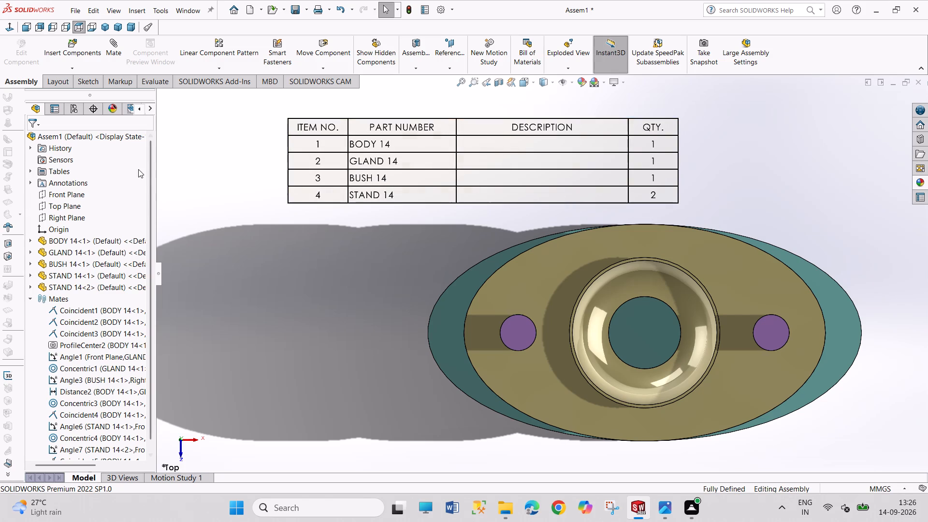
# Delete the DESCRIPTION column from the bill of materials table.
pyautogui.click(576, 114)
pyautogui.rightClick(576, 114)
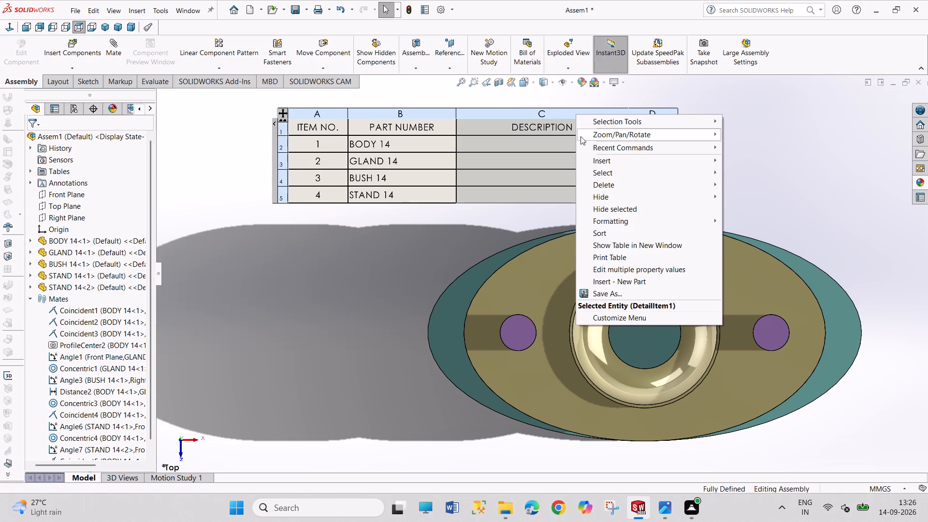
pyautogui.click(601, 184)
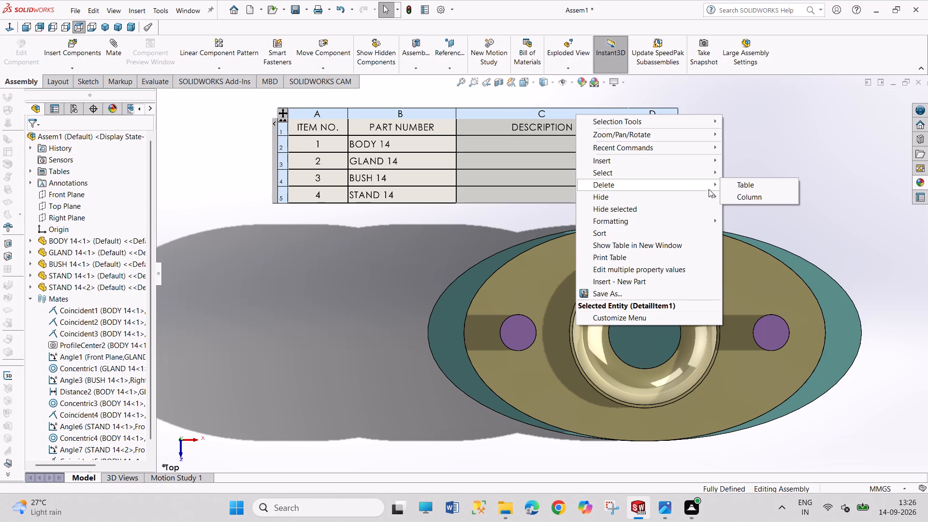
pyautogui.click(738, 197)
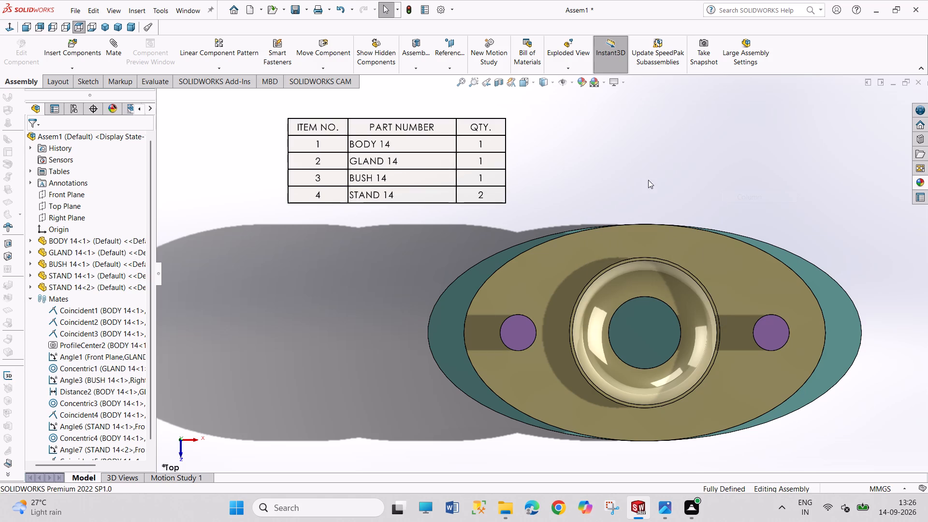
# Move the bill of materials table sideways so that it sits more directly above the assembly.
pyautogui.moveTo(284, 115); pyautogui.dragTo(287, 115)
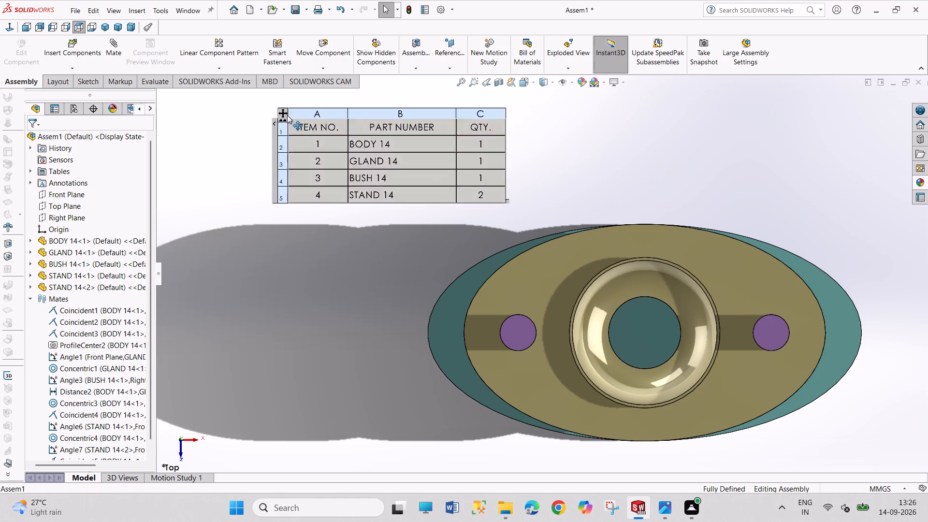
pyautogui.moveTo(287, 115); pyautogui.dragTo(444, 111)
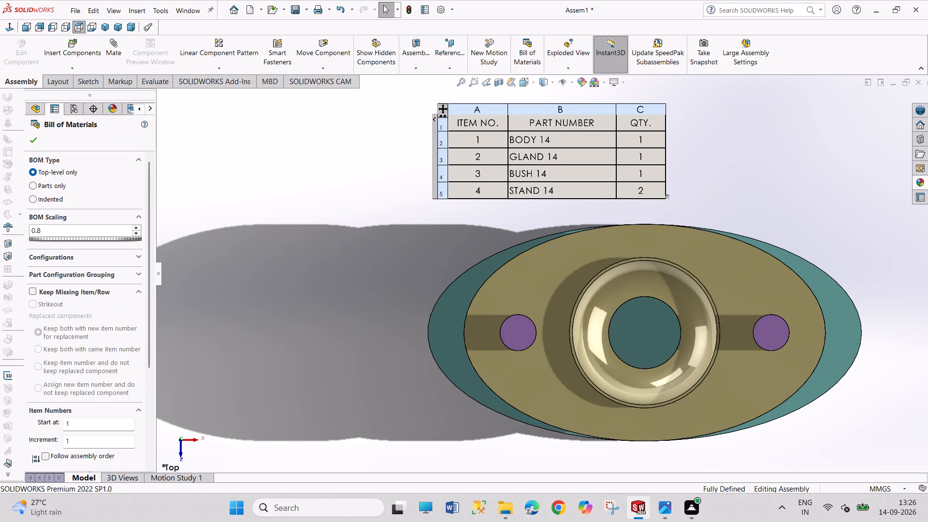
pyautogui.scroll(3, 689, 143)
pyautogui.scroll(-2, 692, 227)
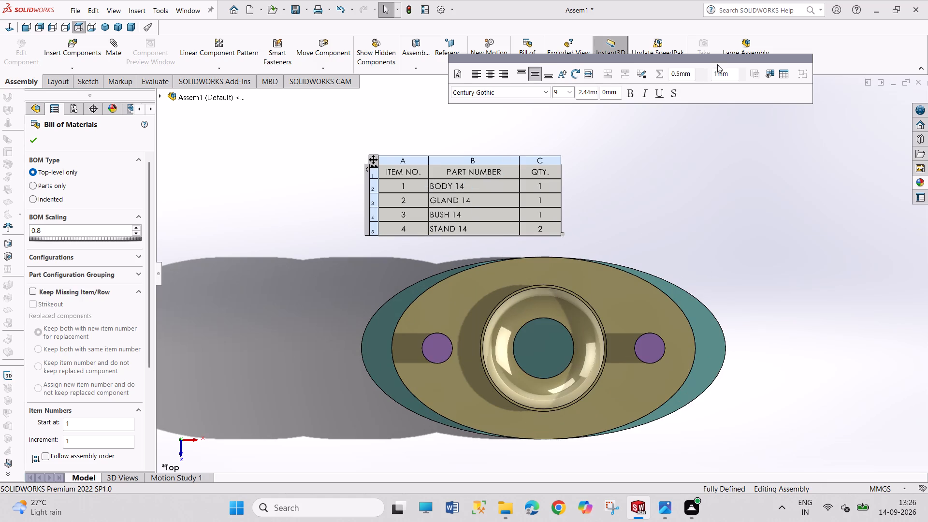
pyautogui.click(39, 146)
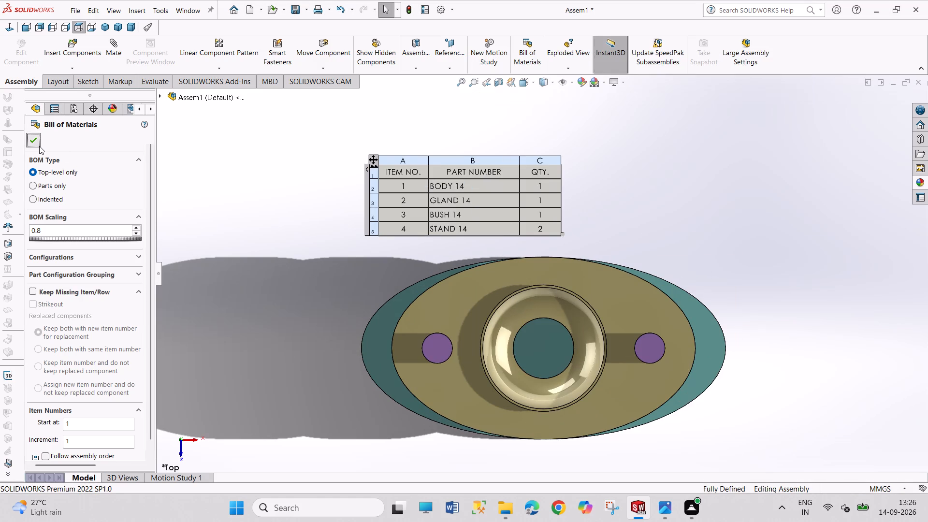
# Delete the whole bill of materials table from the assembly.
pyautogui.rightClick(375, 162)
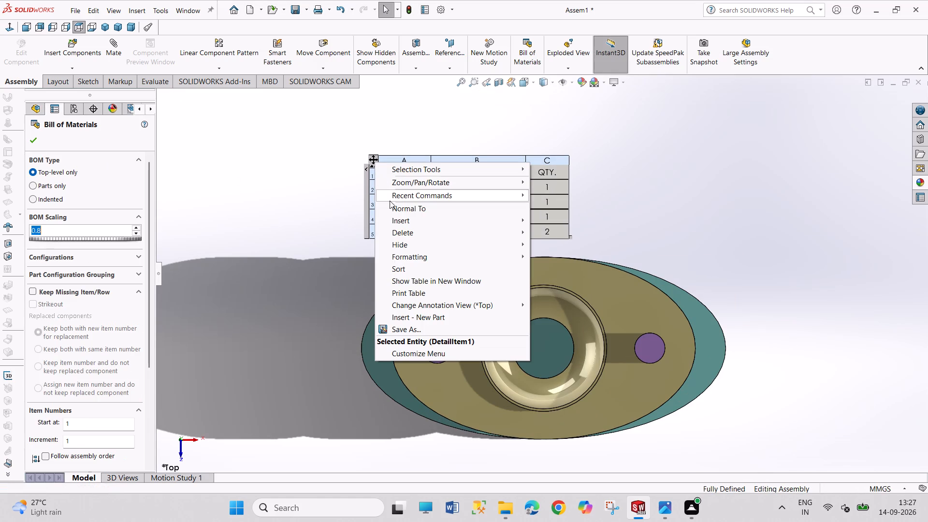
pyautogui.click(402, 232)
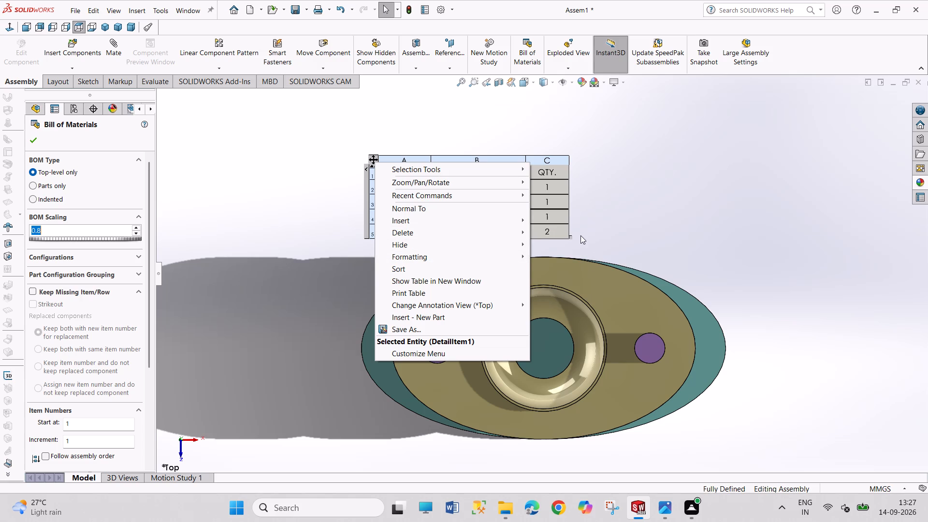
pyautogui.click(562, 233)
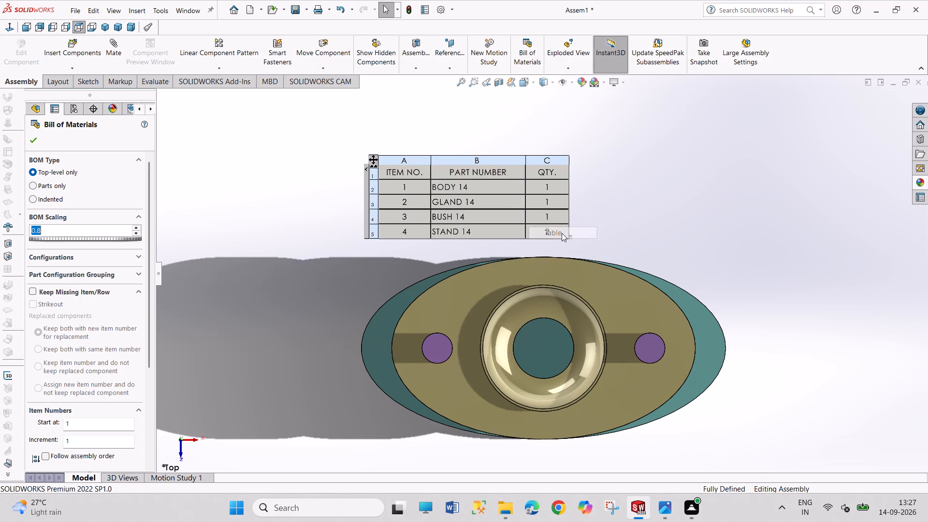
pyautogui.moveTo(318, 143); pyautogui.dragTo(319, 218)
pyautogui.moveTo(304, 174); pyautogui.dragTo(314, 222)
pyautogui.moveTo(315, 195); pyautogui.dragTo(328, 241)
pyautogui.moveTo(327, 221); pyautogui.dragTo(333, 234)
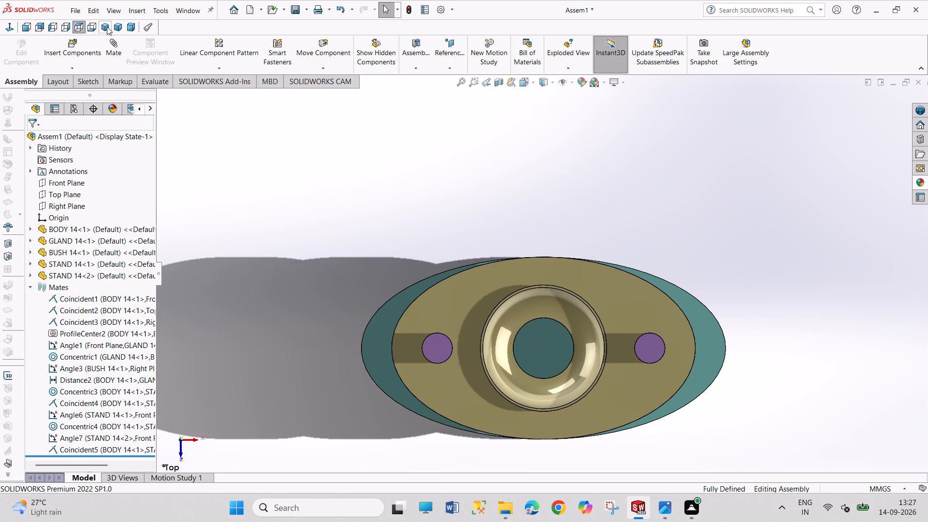
# Rebuild the assembly and save it as a SOLIDWORKS Assembly named ASSEMBLY OF STUFFING BOX 14.
pyautogui.click(107, 28)
pyautogui.moveTo(183, 189); pyautogui.dragTo(223, 282)
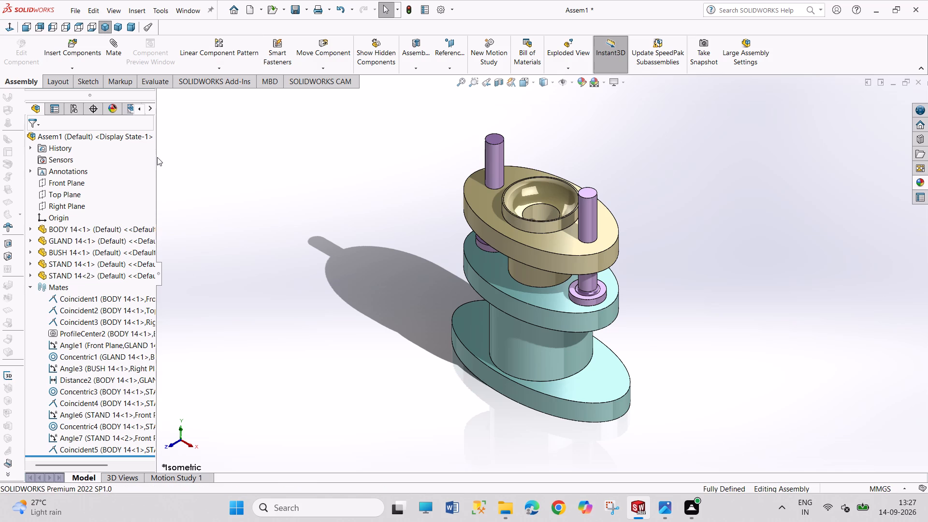
pyautogui.moveTo(728, 192); pyautogui.dragTo(768, 323)
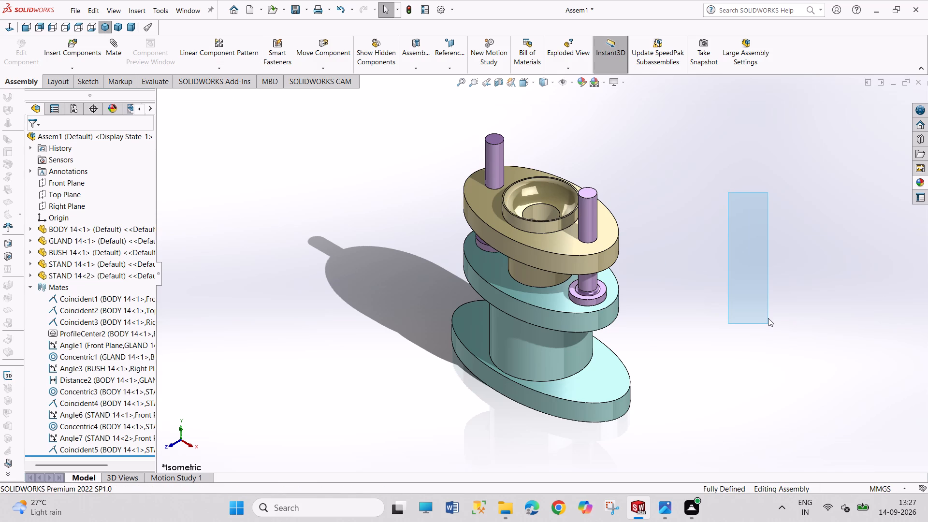
pyautogui.hotkey('ctrl', 's')
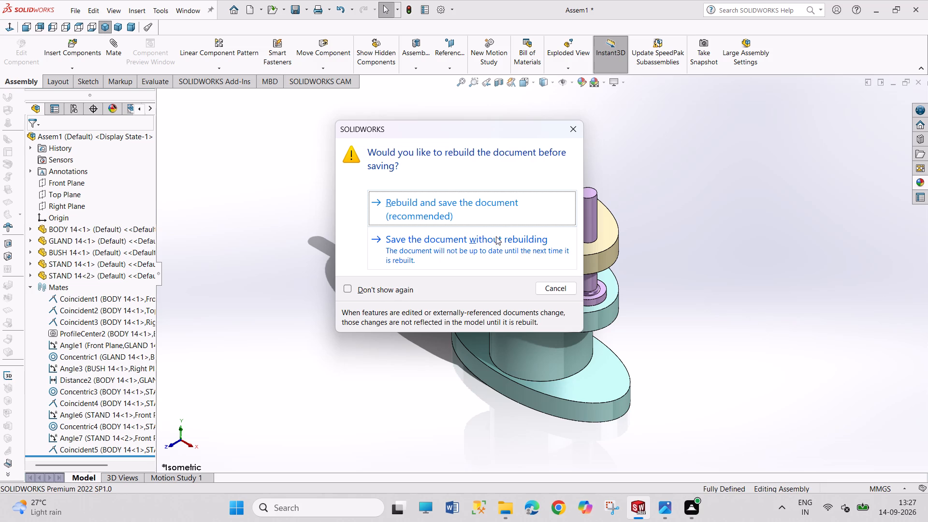
pyautogui.click(501, 212)
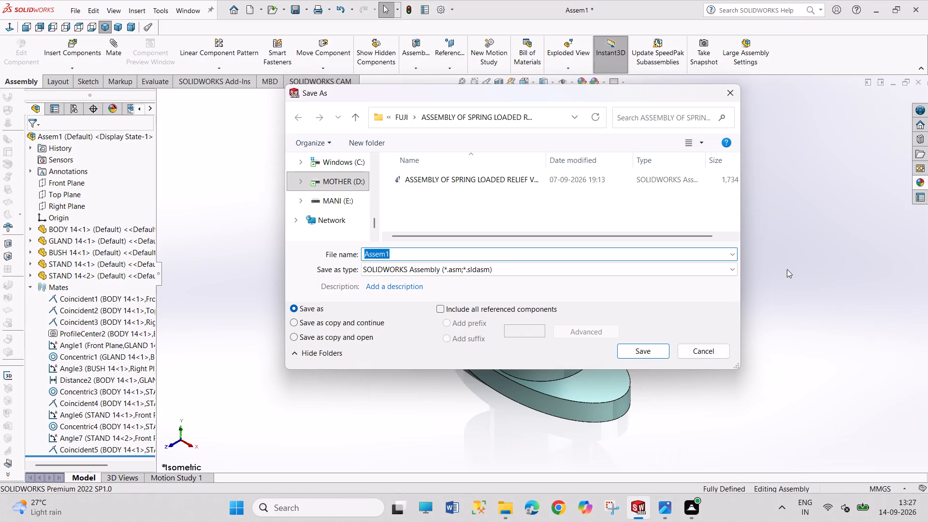
pyautogui.write('STUFFING BO')
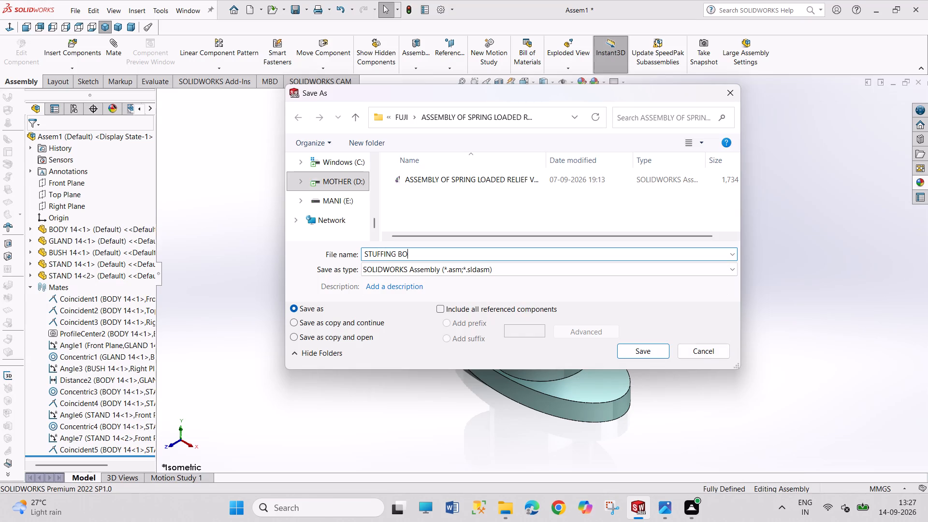
pyautogui.press('x')
pyautogui.press('BackSpace')
pyautogui.press('BackSpace')
pyautogui.press('BackSpace')
pyautogui.press('BackSpace')
pyautogui.press('BackSpace')
pyautogui.press('BackSpace')
pyautogui.press('BackSpace')
pyautogui.press('BackSpace')
pyautogui.press('BackSpace')
pyautogui.press('BackSpace')
pyautogui.press('BackSpace')
pyautogui.press('BackSpace')
pyautogui.press('BackSpace')
pyautogui.press('BackSpace')
pyautogui.press('BackSpace')
pyautogui.press('BackSpace')
pyautogui.press('BackSpace')
pyautogui.press('BackSpace')
pyautogui.write('ASSE')
pyautogui.press('m')
pyautogui.write('BLY OF STUFFING BOX 14')
pyautogui.press('Return')
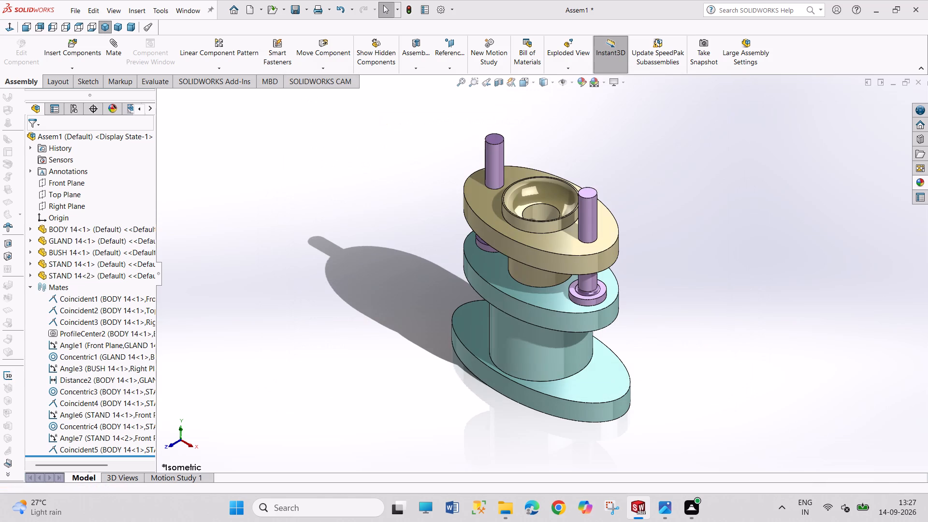
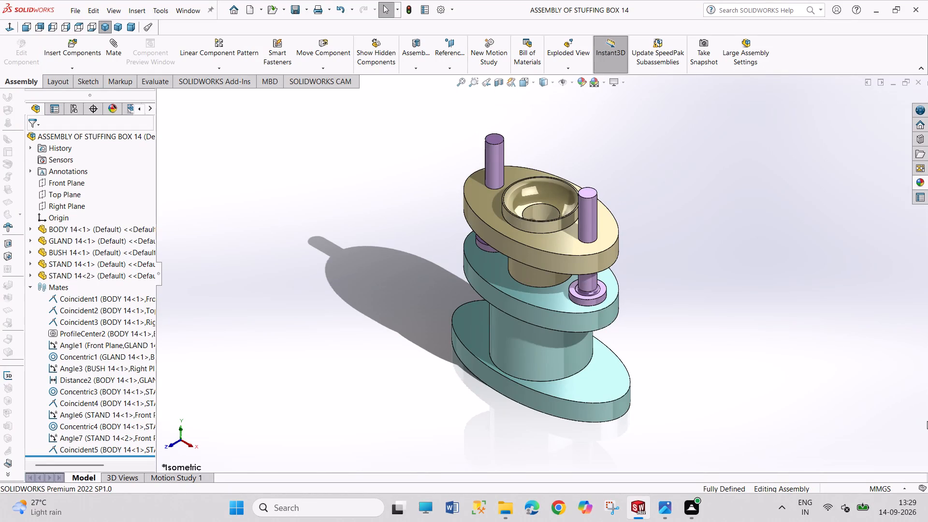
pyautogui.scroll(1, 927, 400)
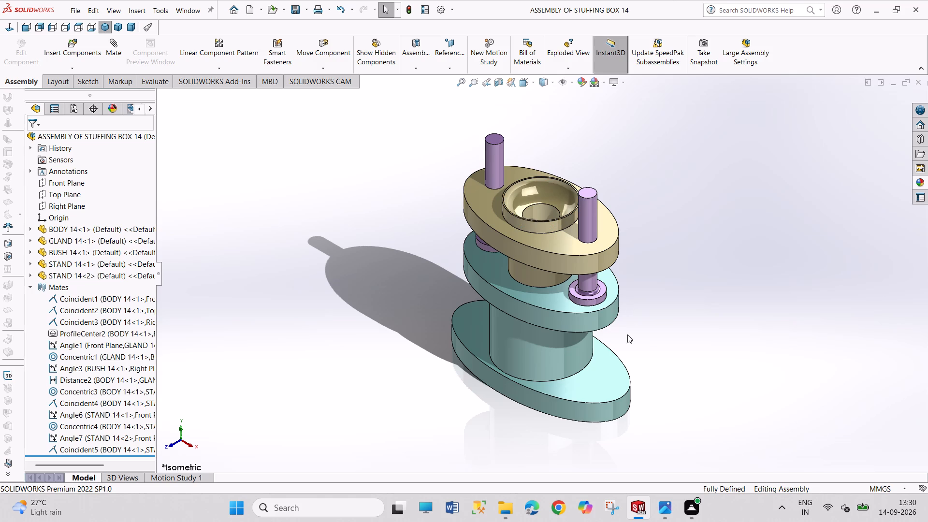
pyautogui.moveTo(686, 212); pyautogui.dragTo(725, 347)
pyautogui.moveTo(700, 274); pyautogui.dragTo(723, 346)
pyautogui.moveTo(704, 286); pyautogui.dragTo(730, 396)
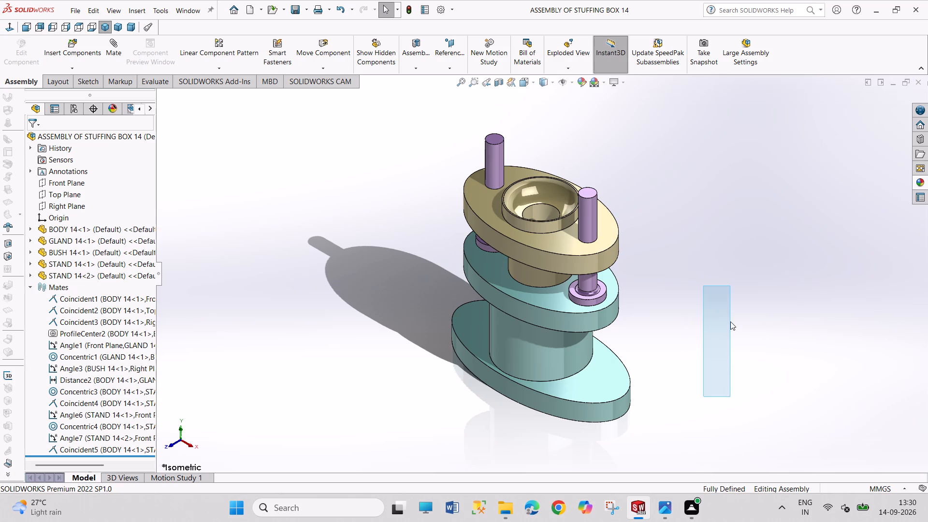
# Examine the stuffing box assembly in the dimetric view, near and far, ending with the whole model fitted.
pyautogui.click(117, 29)
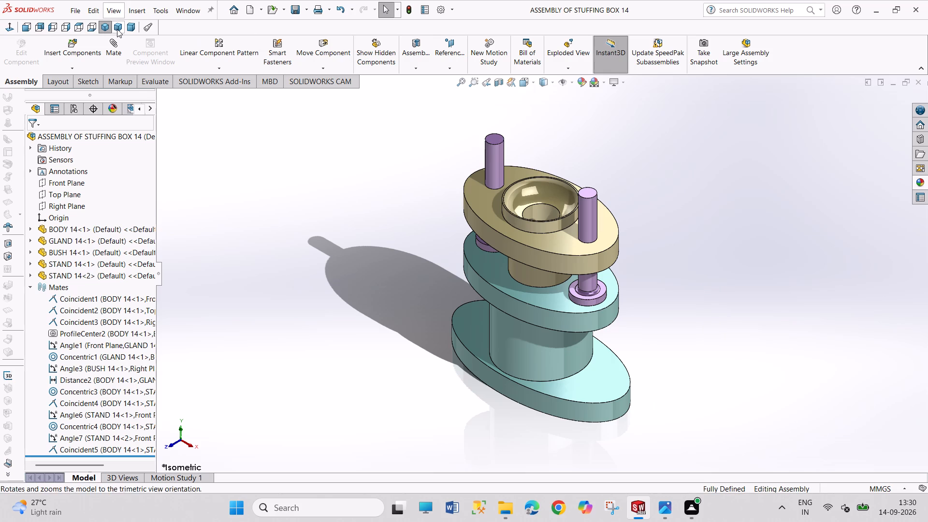
pyautogui.click(130, 28)
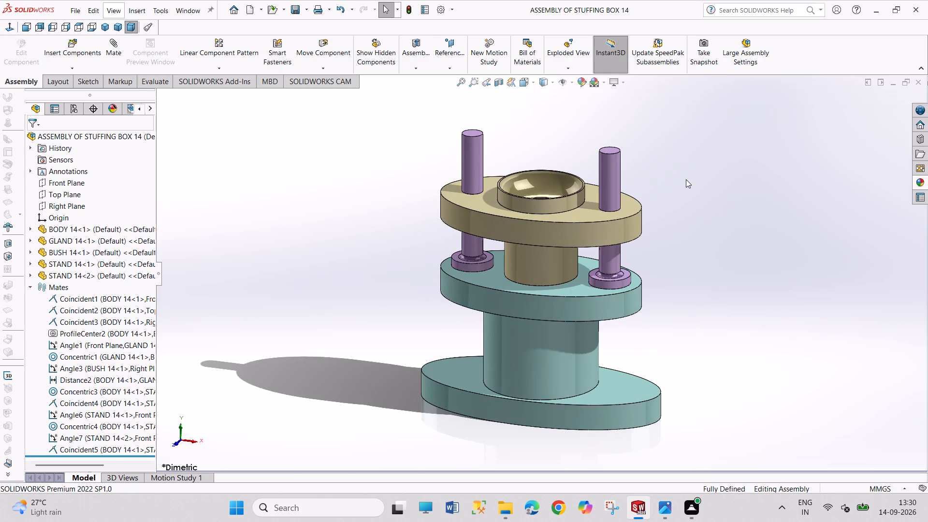
pyautogui.scroll(-3, 685, 178)
pyautogui.scroll(4, 685, 178)
pyautogui.scroll(-2, 481, 367)
pyautogui.scroll(2, 424, 365)
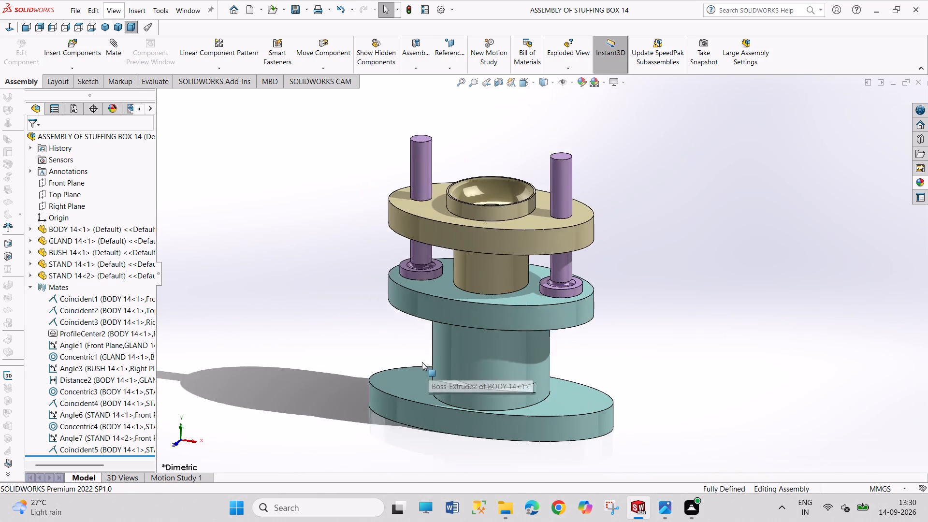
pyautogui.scroll(3, 422, 362)
pyautogui.scroll(-6, 476, 249)
pyautogui.scroll(5, 738, 275)
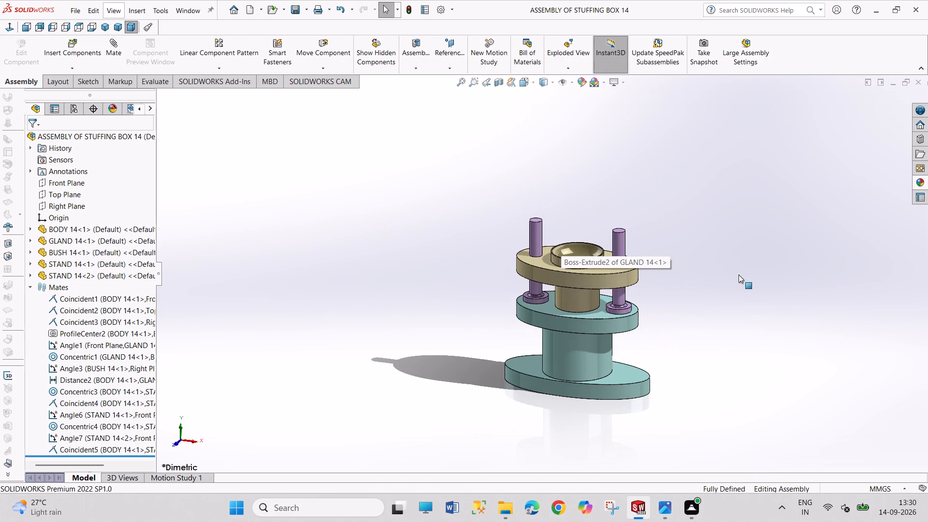
pyautogui.scroll(6, 709, 332)
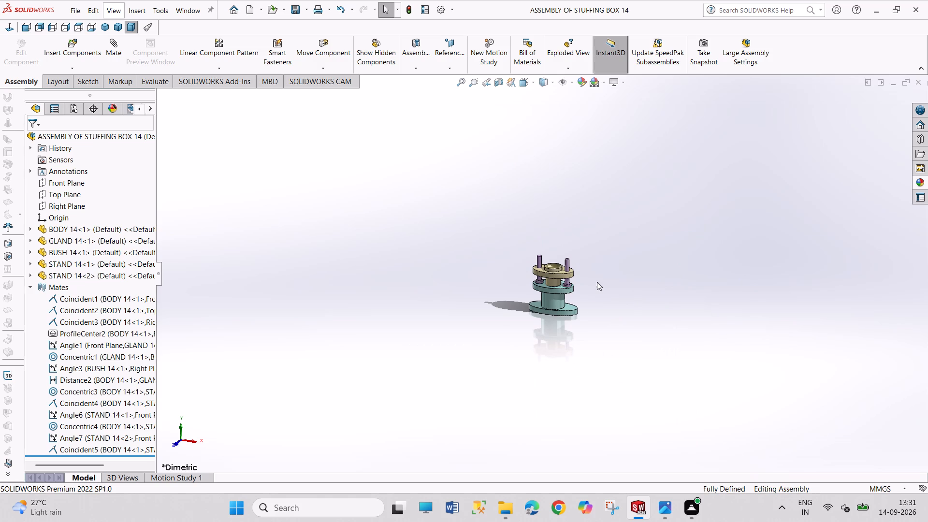
pyautogui.scroll(1, 597, 282)
pyautogui.scroll(-6, 545, 267)
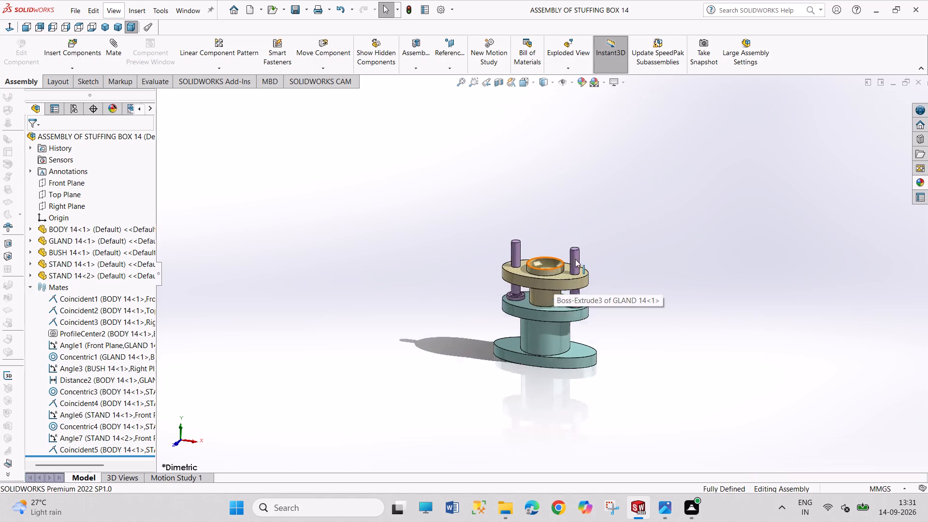
pyautogui.scroll(-3, 575, 259)
pyautogui.click(465, 82)
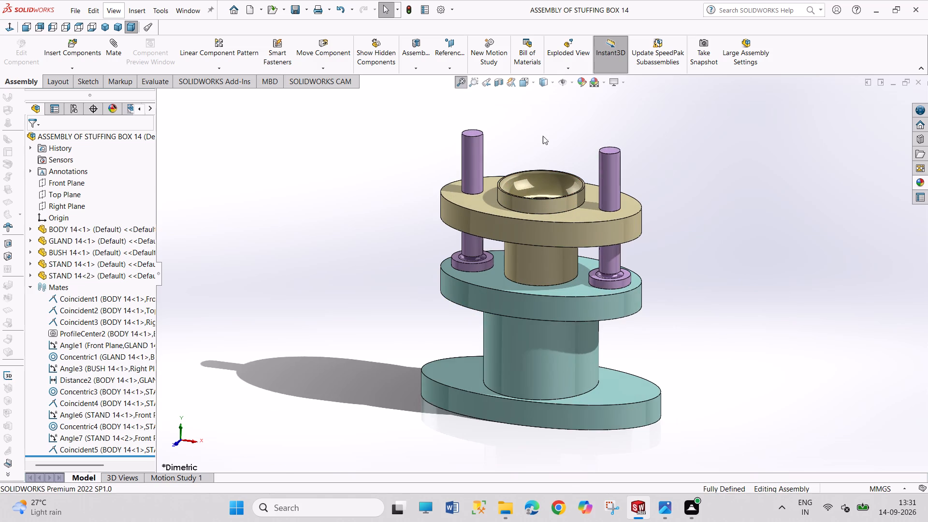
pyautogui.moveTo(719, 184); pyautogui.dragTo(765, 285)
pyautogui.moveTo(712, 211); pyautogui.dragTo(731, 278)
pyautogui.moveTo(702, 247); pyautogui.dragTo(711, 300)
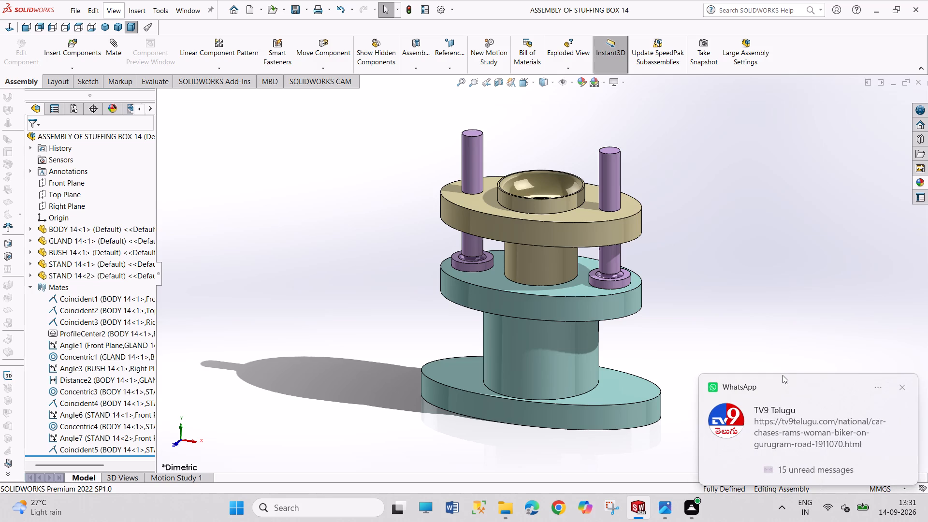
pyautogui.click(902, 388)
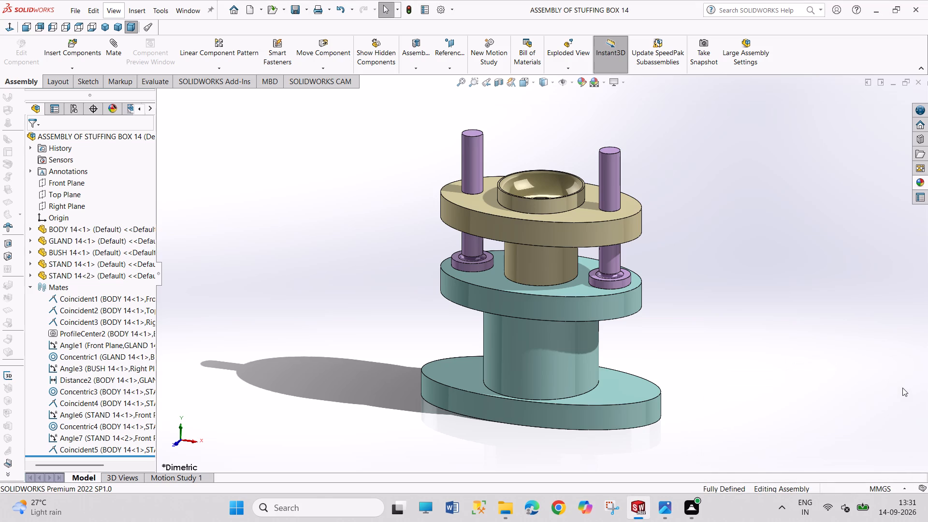
# Collapse the Mates folder in the assembly's feature tree.
pyautogui.click(29, 289)
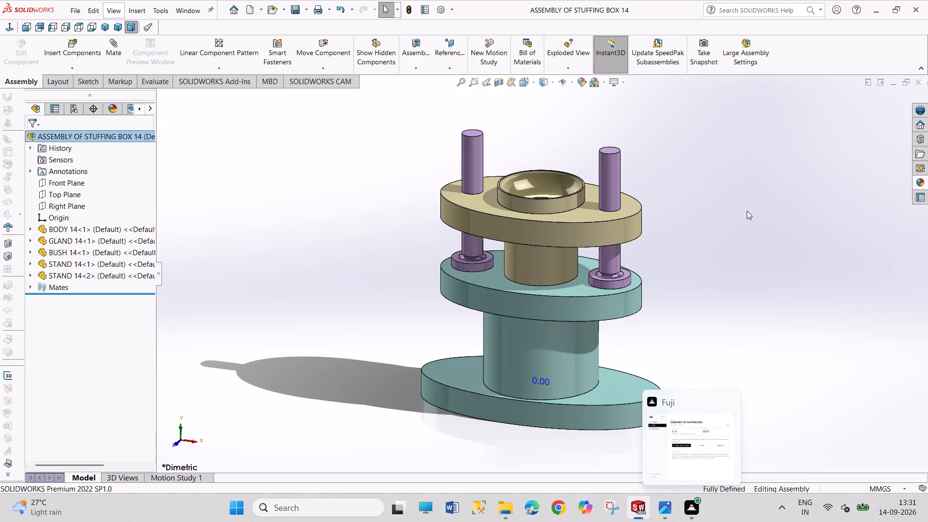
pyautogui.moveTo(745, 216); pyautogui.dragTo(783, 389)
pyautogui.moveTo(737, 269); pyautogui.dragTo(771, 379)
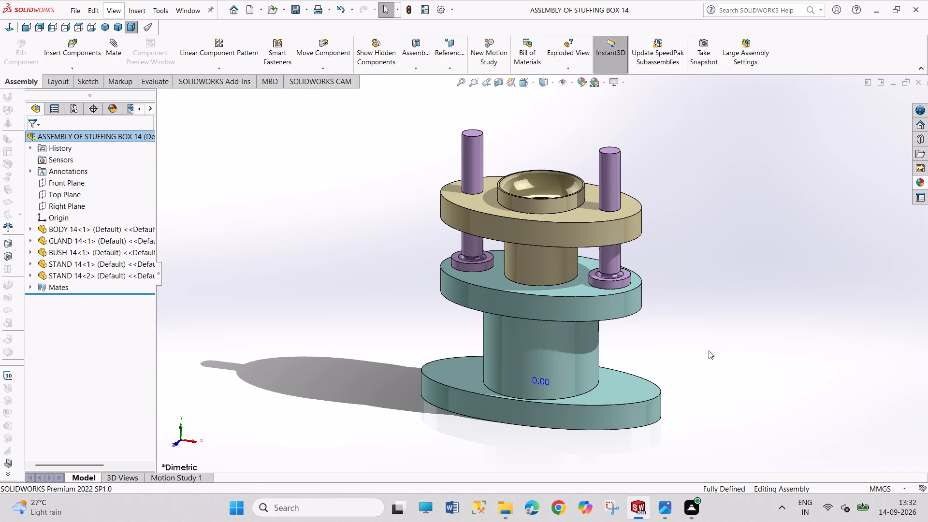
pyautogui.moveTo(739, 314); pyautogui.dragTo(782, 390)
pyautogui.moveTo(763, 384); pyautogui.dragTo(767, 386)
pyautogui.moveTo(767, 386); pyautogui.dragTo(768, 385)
# Display the dimensions of the cylindrical column of BODY 14, and clear the selection.
pyautogui.doubleClick(538, 380)
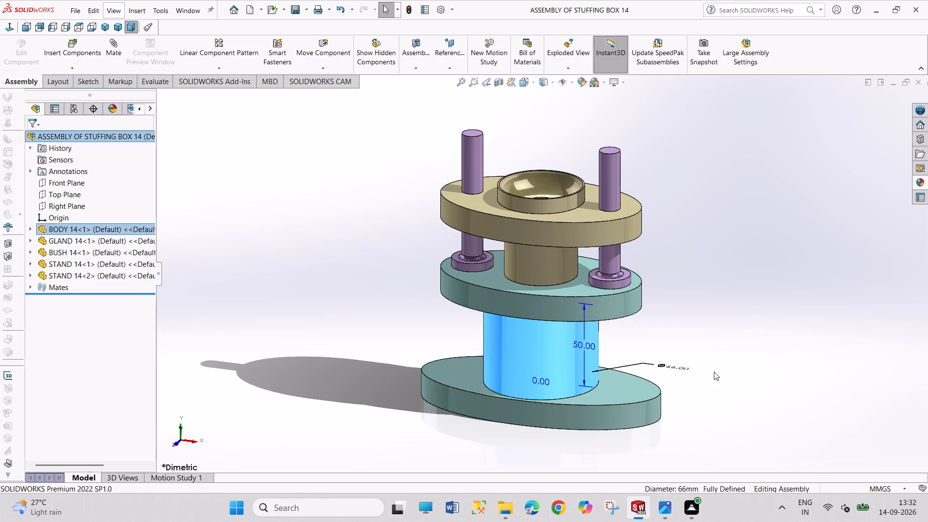
pyautogui.moveTo(734, 330); pyautogui.dragTo(764, 393)
# Examine the complete assembly at different magnifications, ending with the whole model fitted.
pyautogui.scroll(5, 547, 404)
pyautogui.scroll(-4, 565, 302)
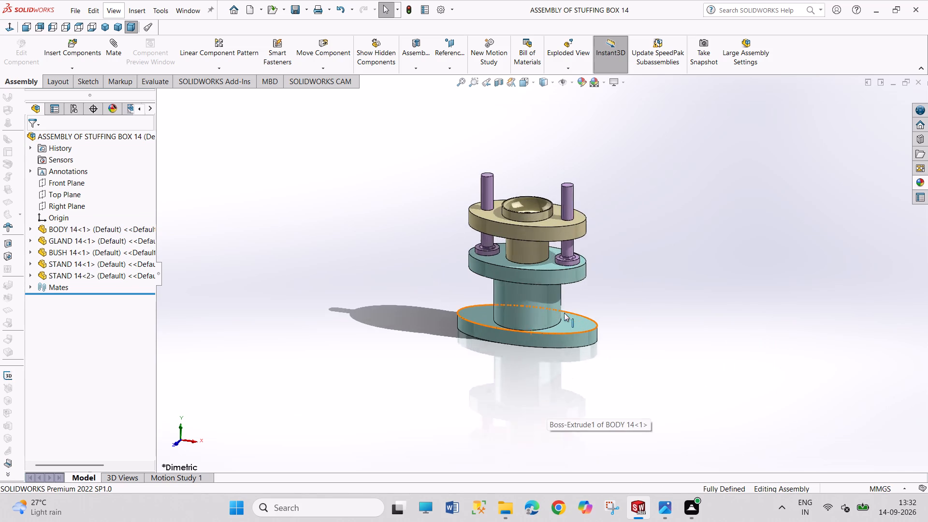
pyautogui.scroll(-2, 564, 313)
pyautogui.scroll(-6, 518, 332)
pyautogui.scroll(12, 670, 391)
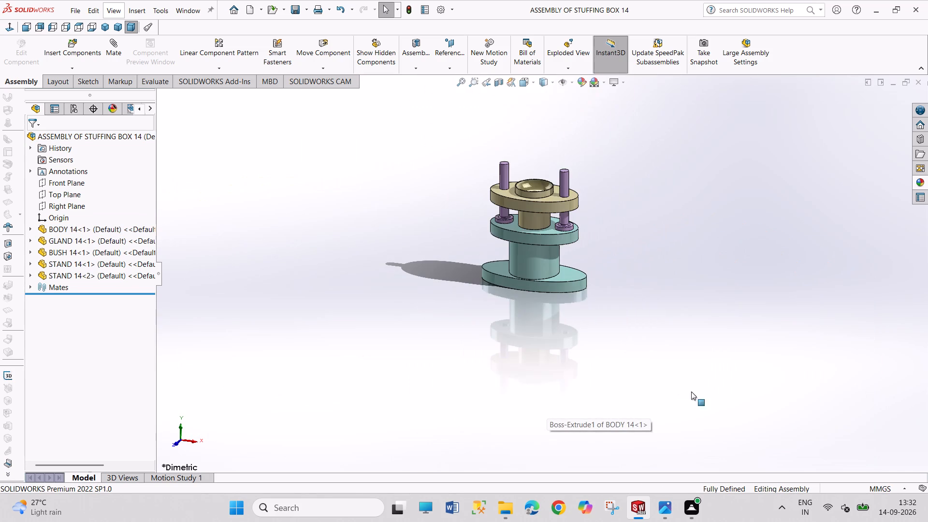
pyautogui.scroll(5, 737, 449)
pyautogui.scroll(-4, 553, 230)
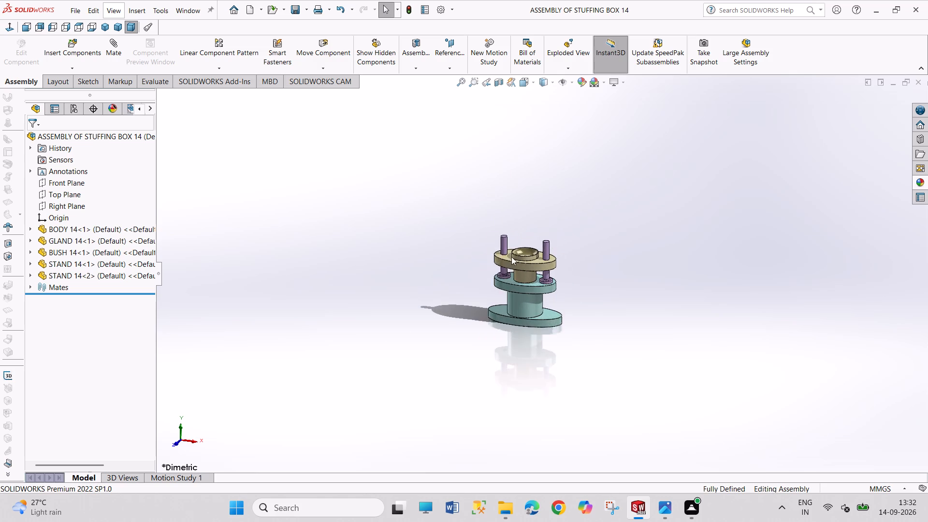
pyautogui.scroll(-3, 507, 260)
pyautogui.moveTo(647, 251); pyautogui.dragTo(675, 346)
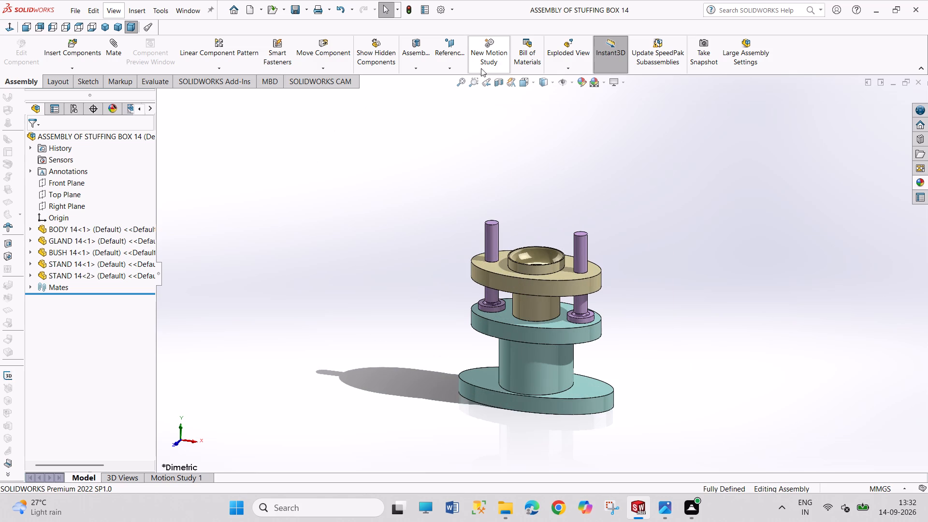
pyautogui.click(463, 83)
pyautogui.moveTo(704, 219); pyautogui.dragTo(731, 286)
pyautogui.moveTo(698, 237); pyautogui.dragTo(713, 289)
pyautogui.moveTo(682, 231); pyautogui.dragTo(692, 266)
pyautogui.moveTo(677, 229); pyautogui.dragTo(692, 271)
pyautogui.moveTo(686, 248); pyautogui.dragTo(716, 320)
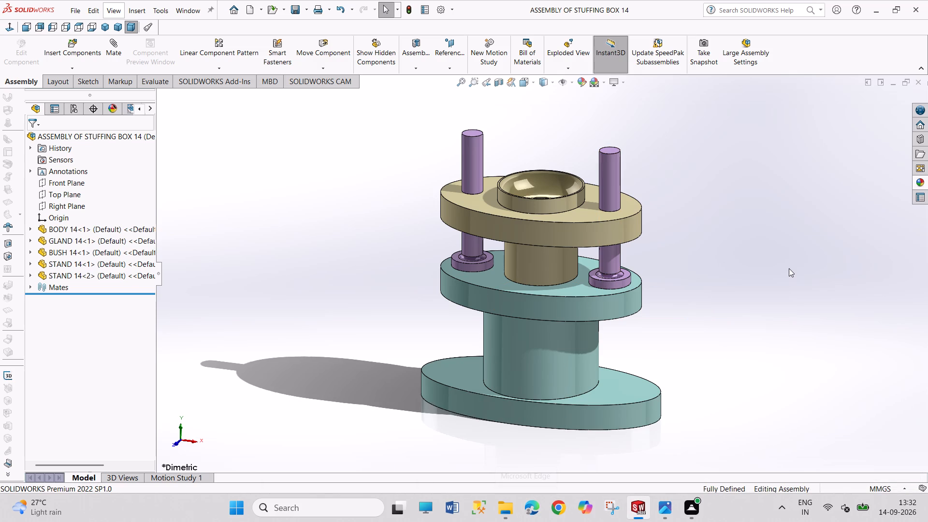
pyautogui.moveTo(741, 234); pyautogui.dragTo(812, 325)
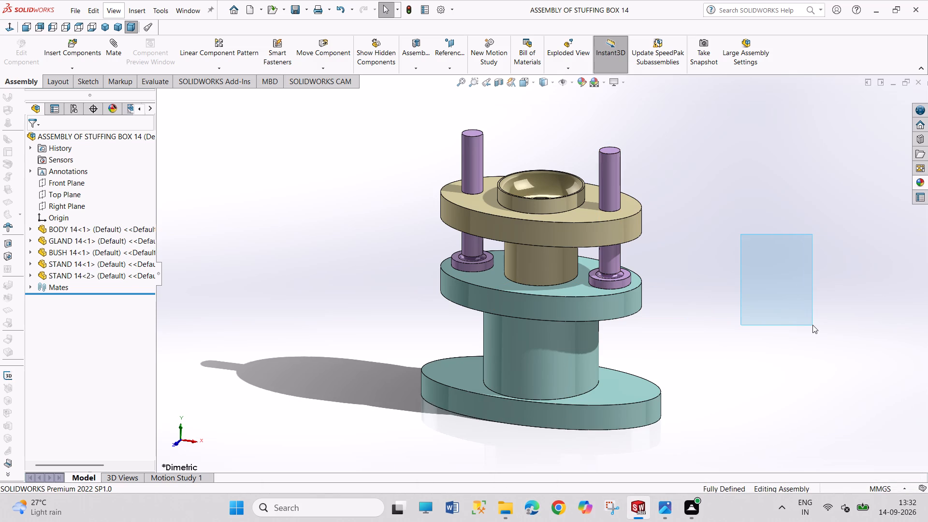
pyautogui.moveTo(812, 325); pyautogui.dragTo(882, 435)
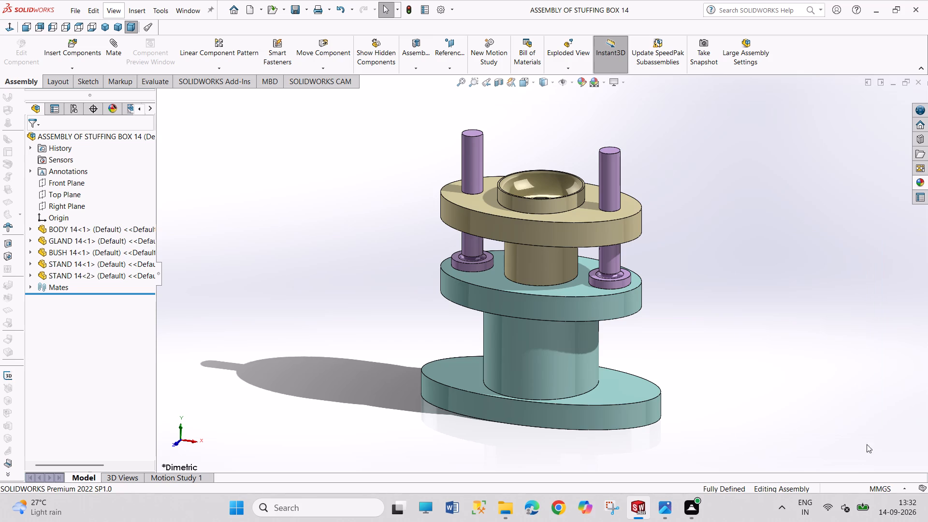
# Check the unit system options of the assembly document without changing them.
pyautogui.click(883, 489)
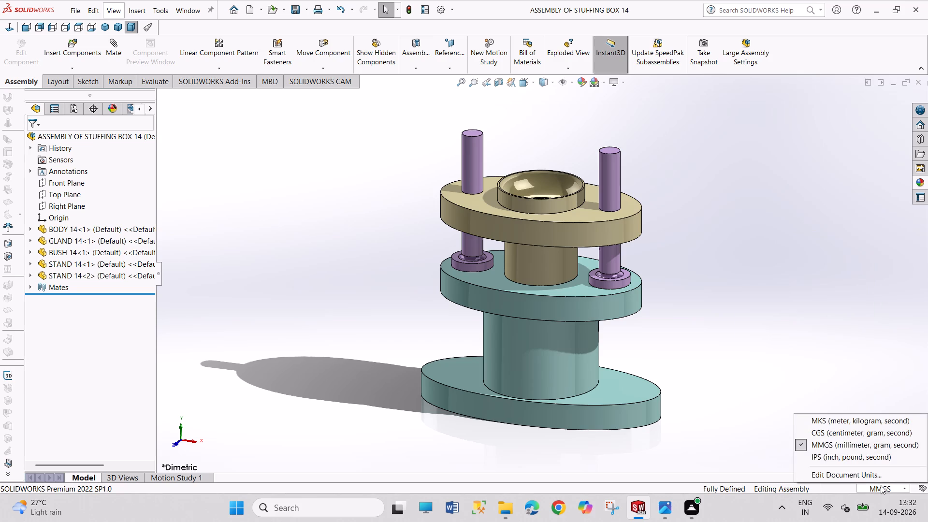
pyautogui.moveTo(759, 272); pyautogui.dragTo(808, 344)
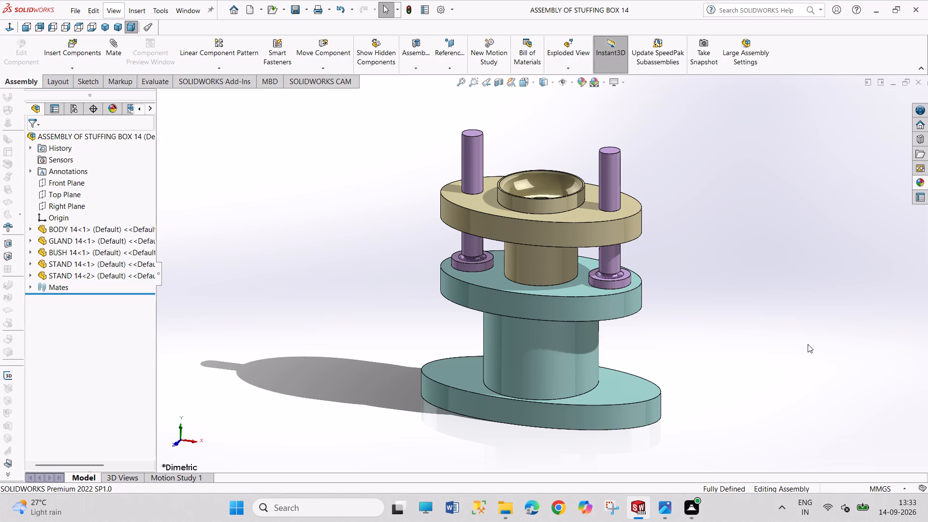
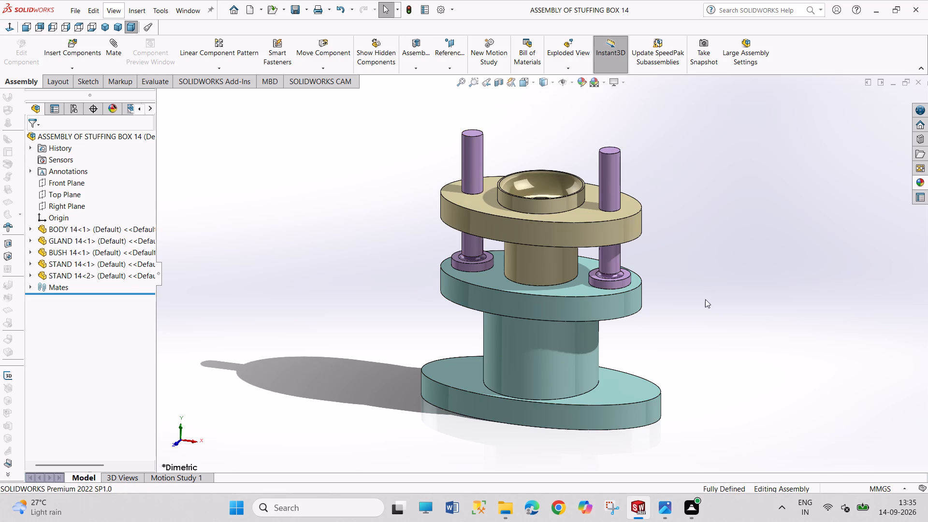
# Switch to Photos to view the stuffing box reference image, Screenshot 2026-09-14 122448.png, and close it.
pyautogui.click(664, 506)
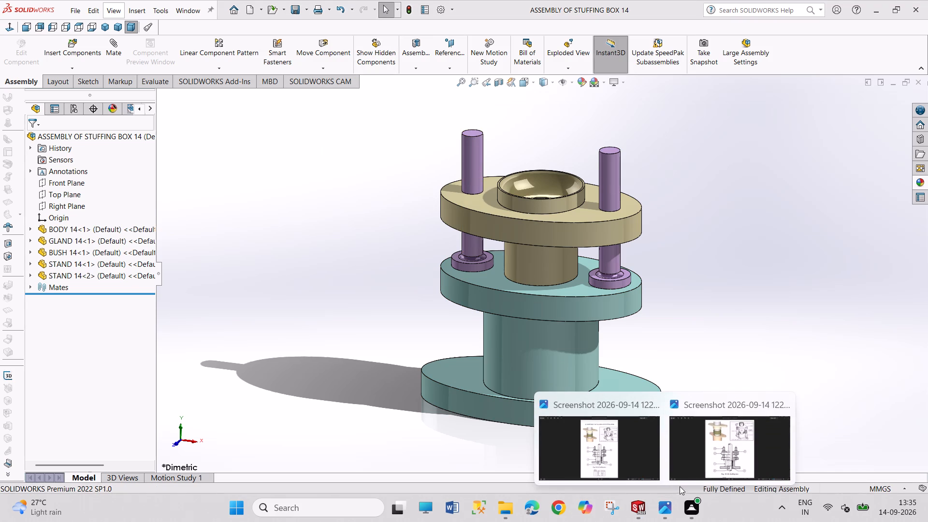
pyautogui.click(715, 458)
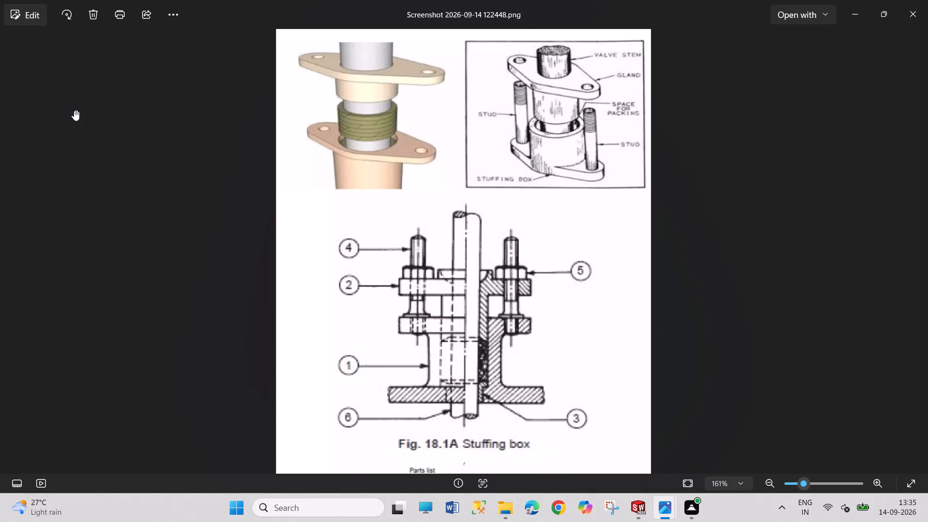
pyautogui.click(913, 9)
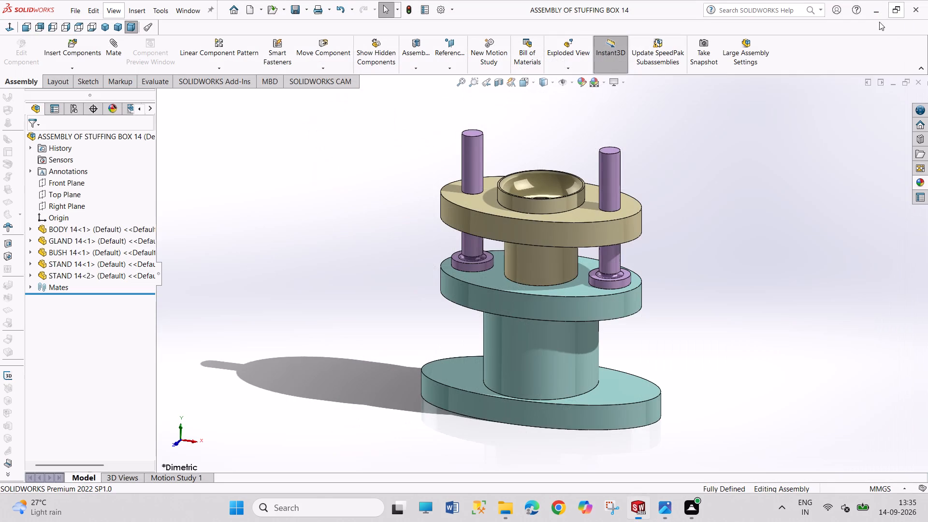
# Switch to File Explorer and open its Home page with the recent files.
pyautogui.click(517, 507)
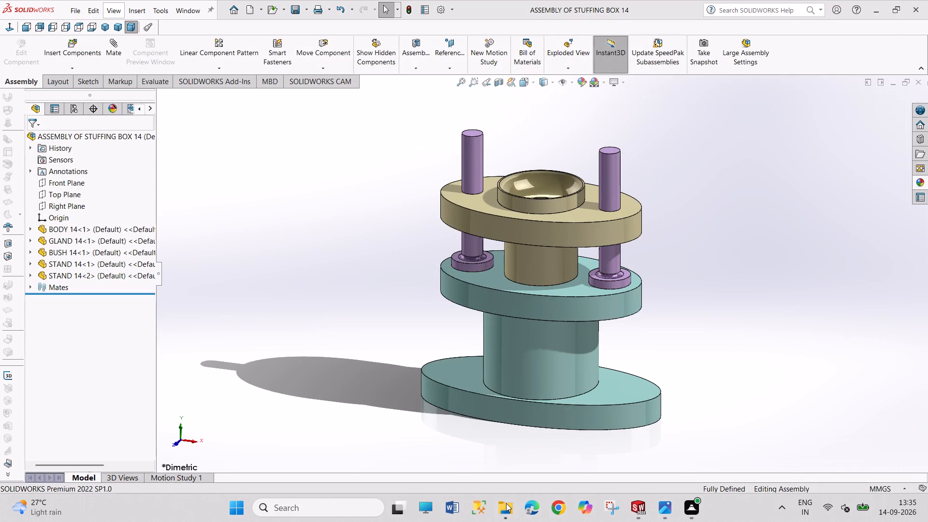
pyautogui.click(504, 503)
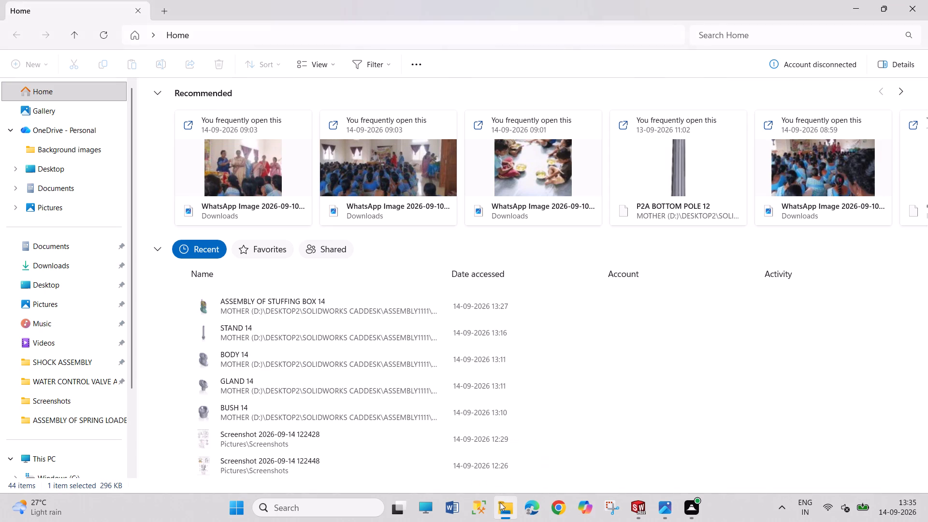